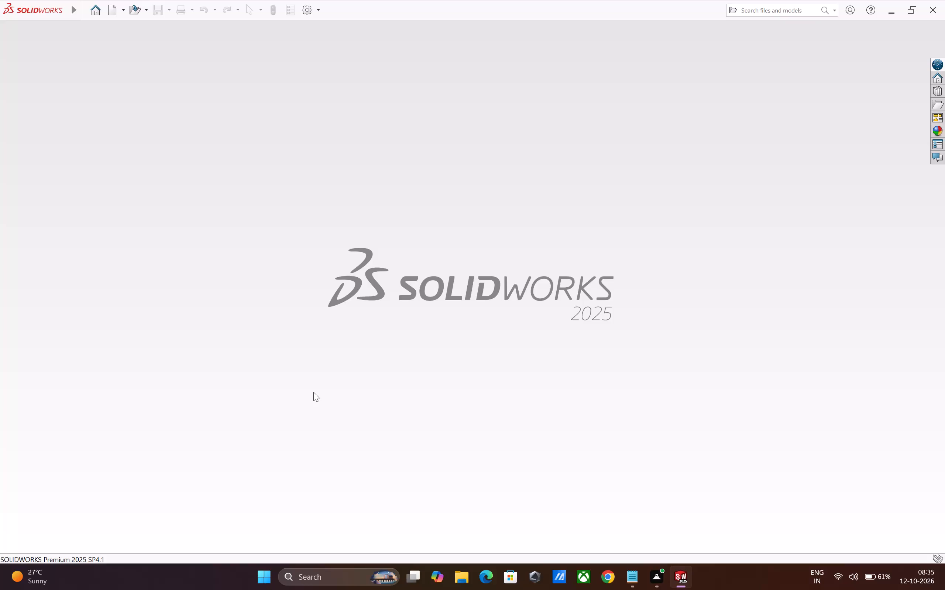
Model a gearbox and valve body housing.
Create a new part document and set its unit system to MMGS.
key(ctrl+n)
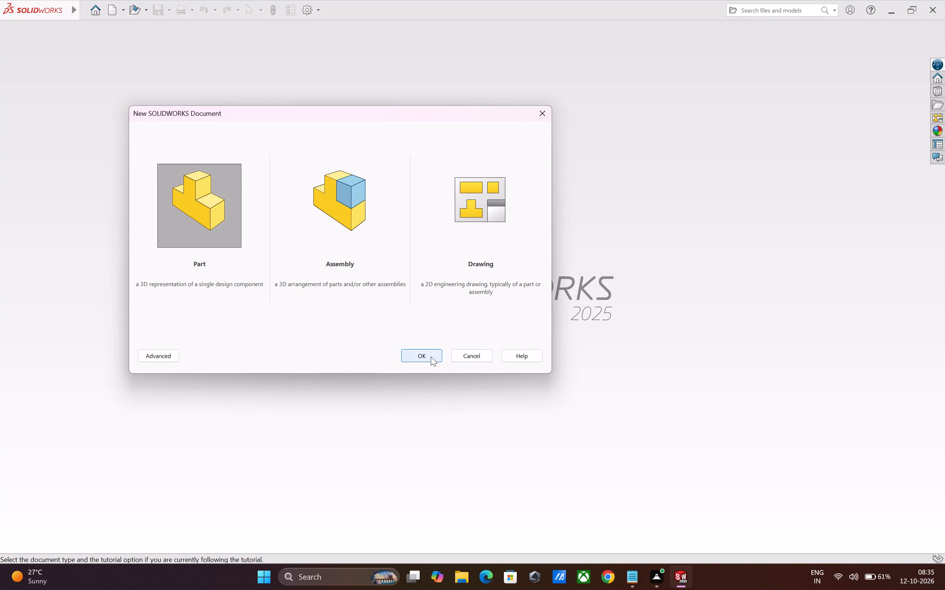
click(431, 357)
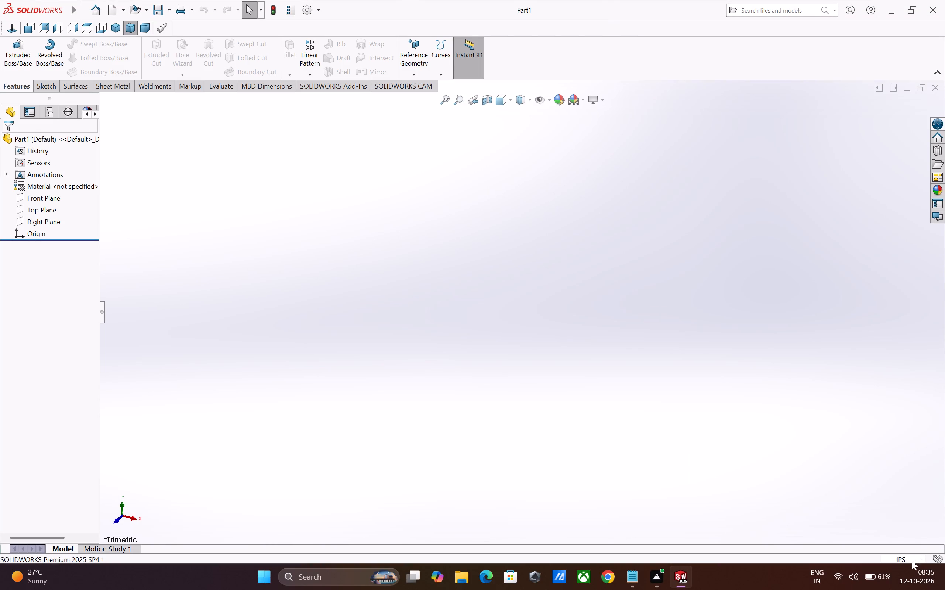
click(912, 560)
click(893, 511)
Start a new sketch on the Front Plane.
click(43, 199)
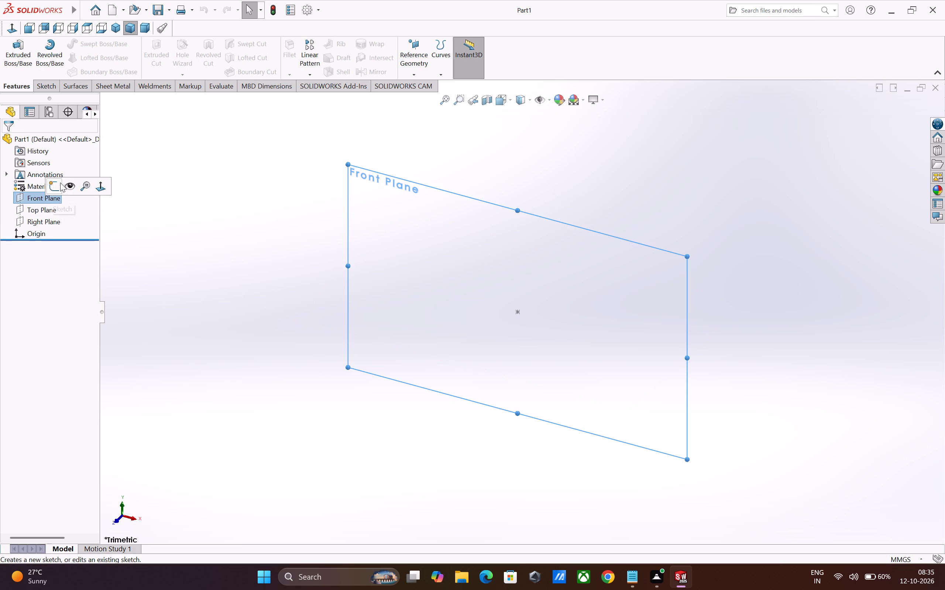
click(51, 189)
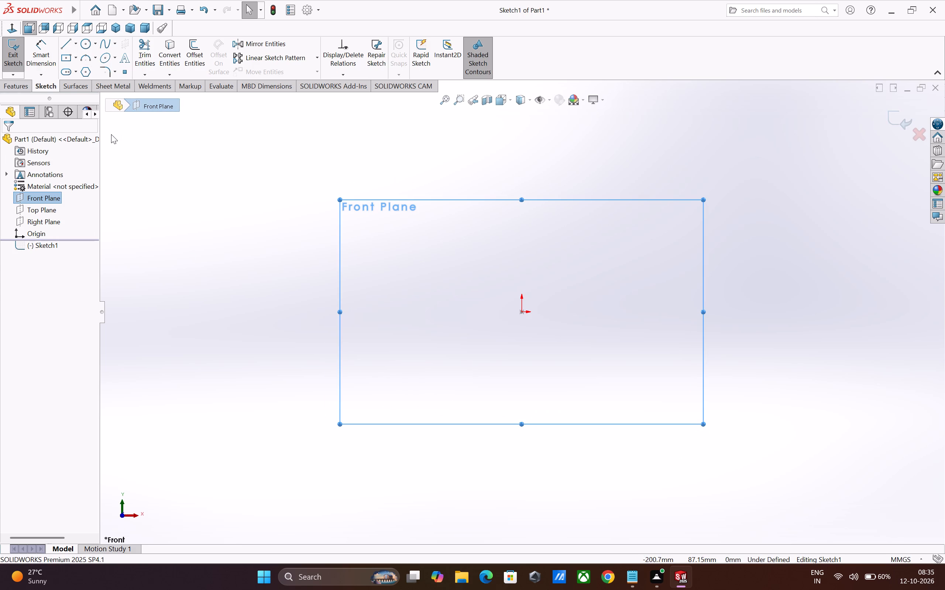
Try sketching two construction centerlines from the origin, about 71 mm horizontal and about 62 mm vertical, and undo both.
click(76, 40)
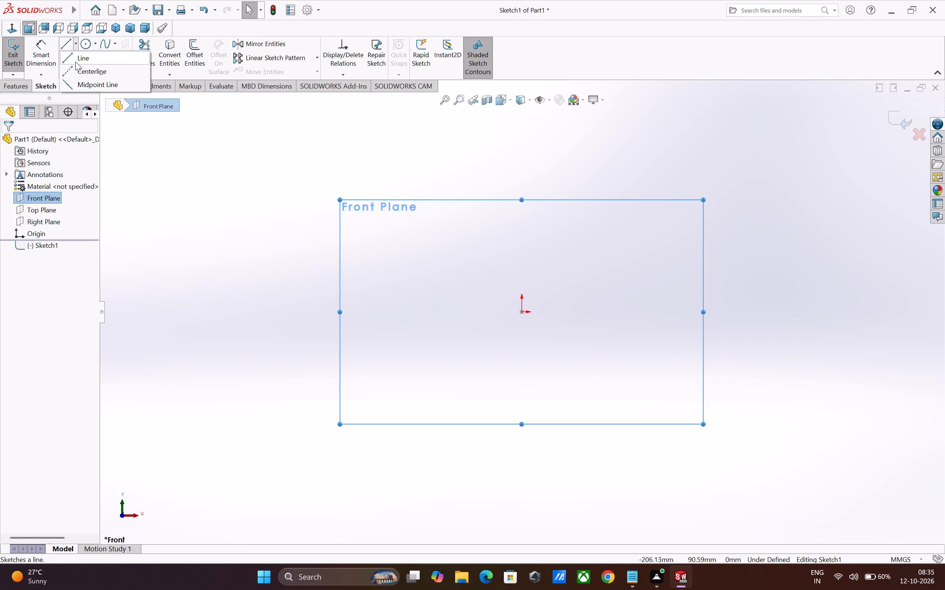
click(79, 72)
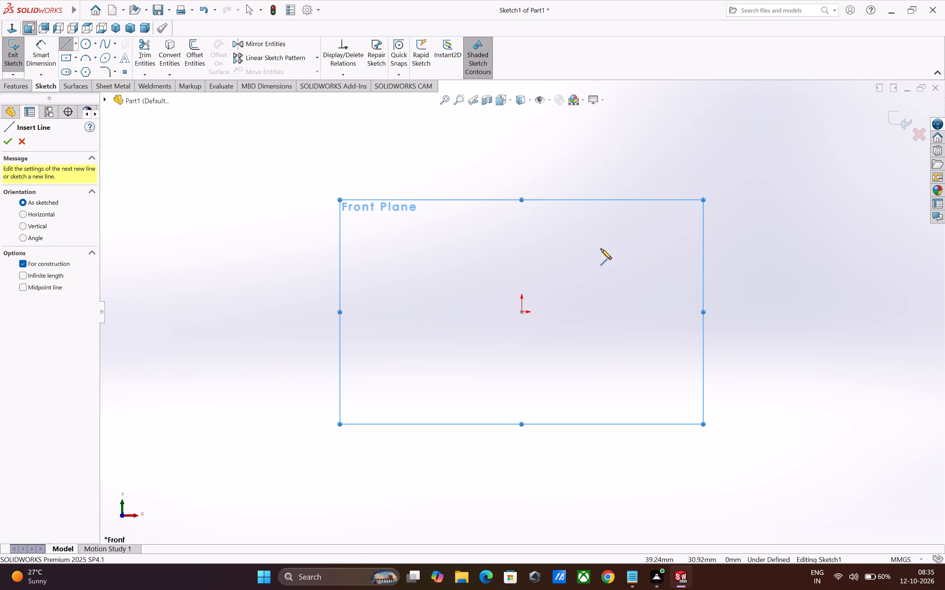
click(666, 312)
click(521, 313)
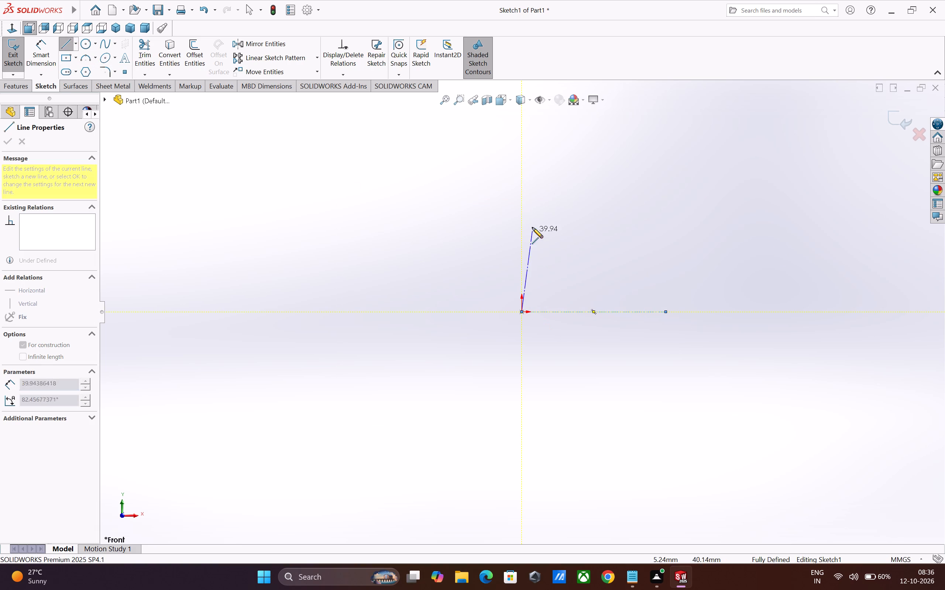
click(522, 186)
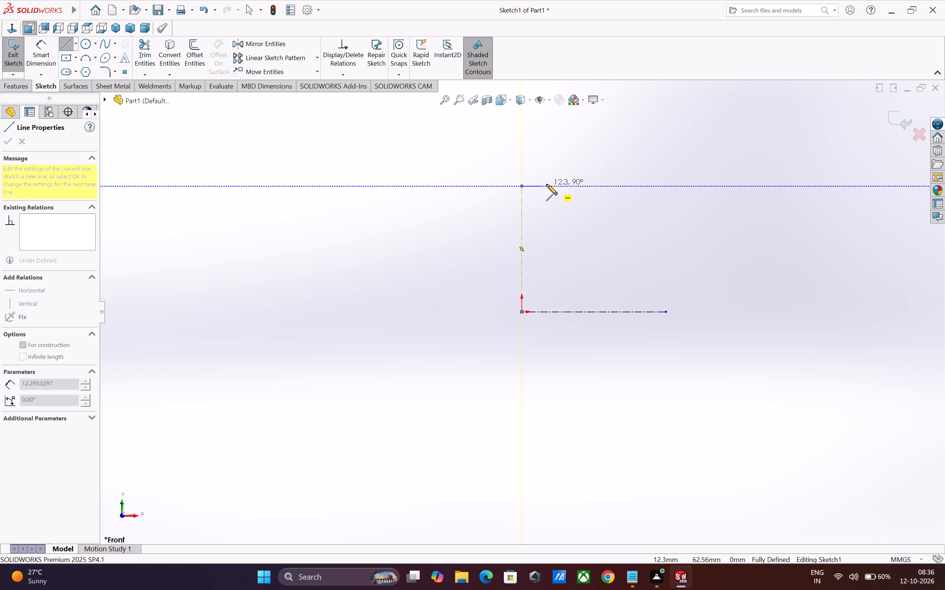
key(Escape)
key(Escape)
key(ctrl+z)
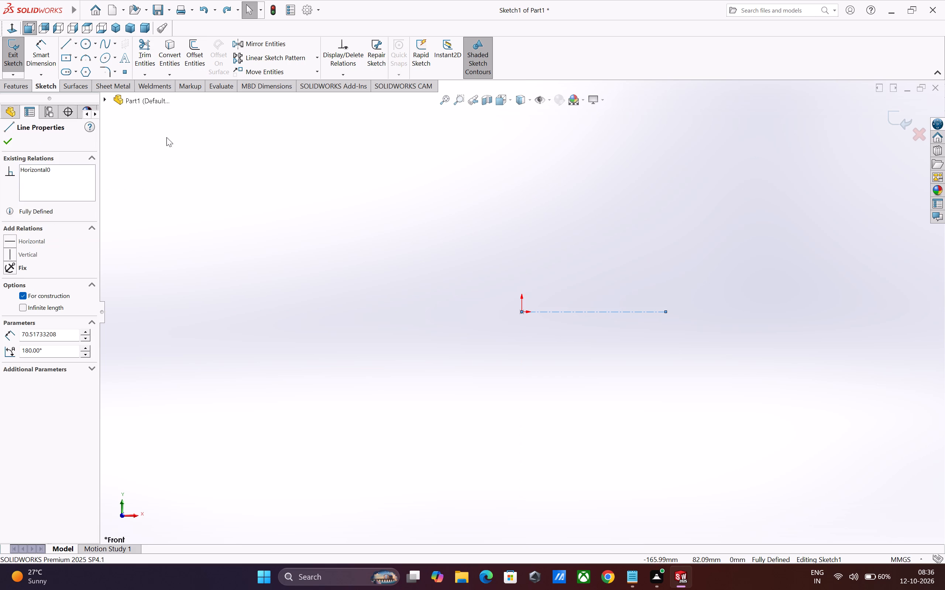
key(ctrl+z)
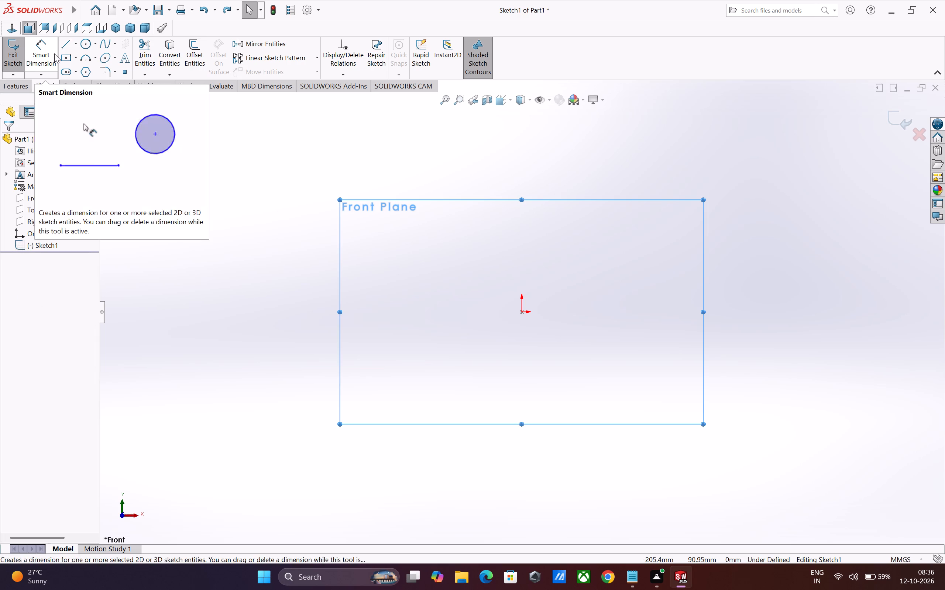
Sketch a closed stepped line profile from the origin with a notch in its upper side, about 59 mm long and 54 mm high.
click(65, 43)
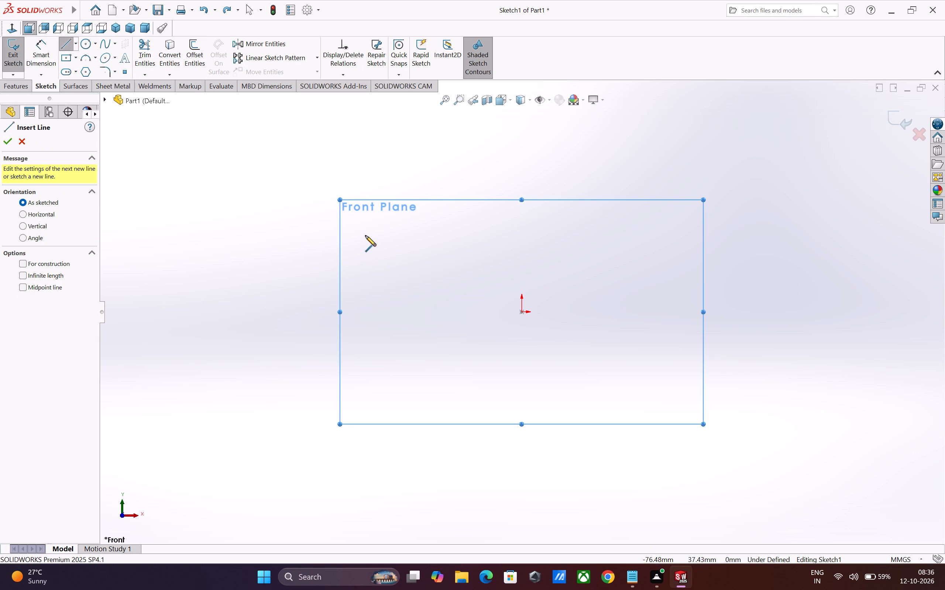
click(641, 312)
click(521, 313)
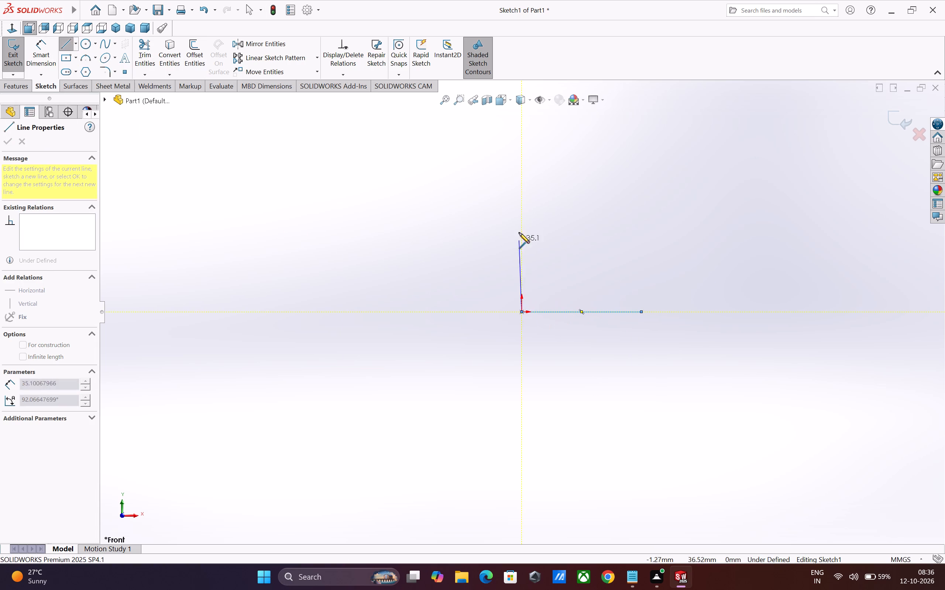
click(524, 202)
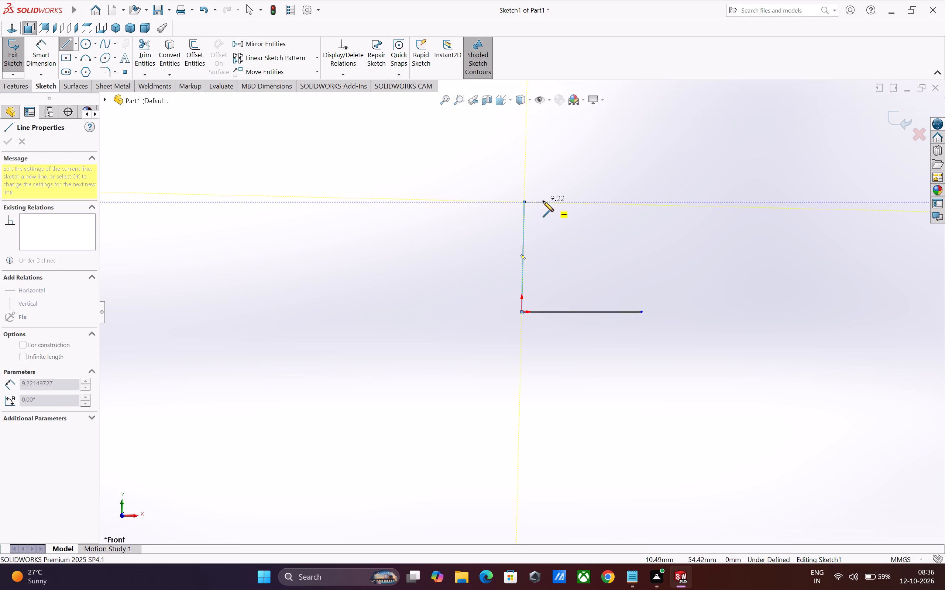
click(553, 201)
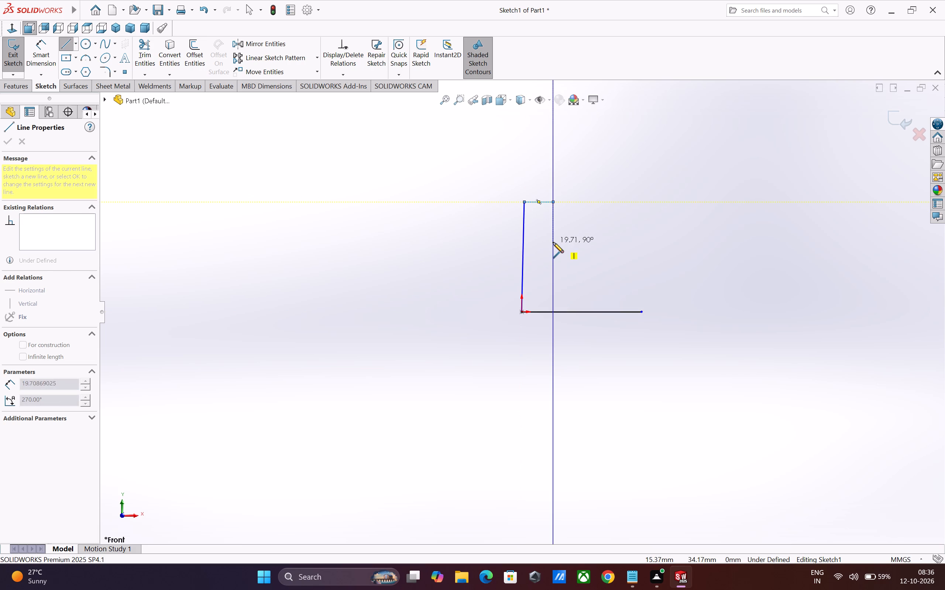
click(553, 244)
click(581, 244)
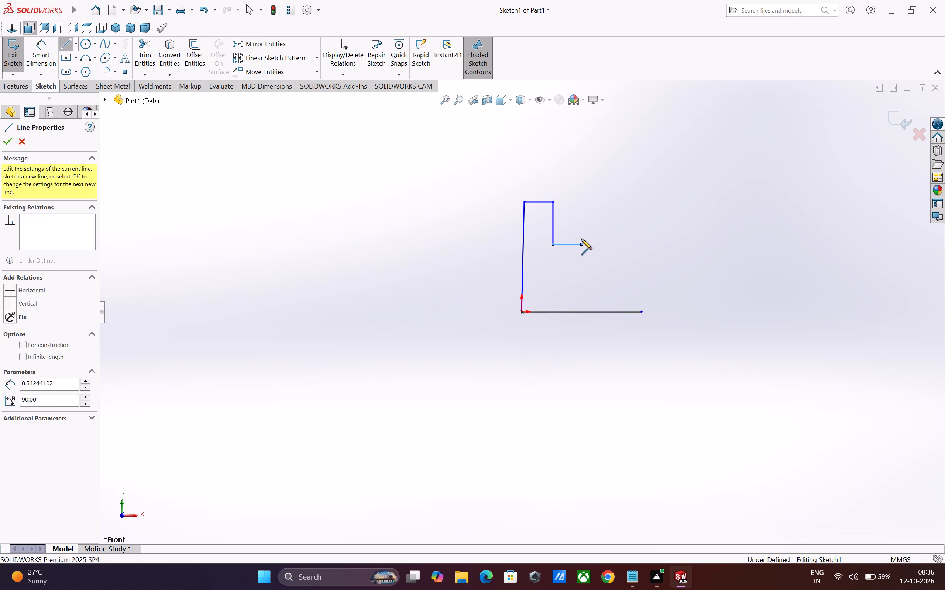
click(582, 222)
click(642, 223)
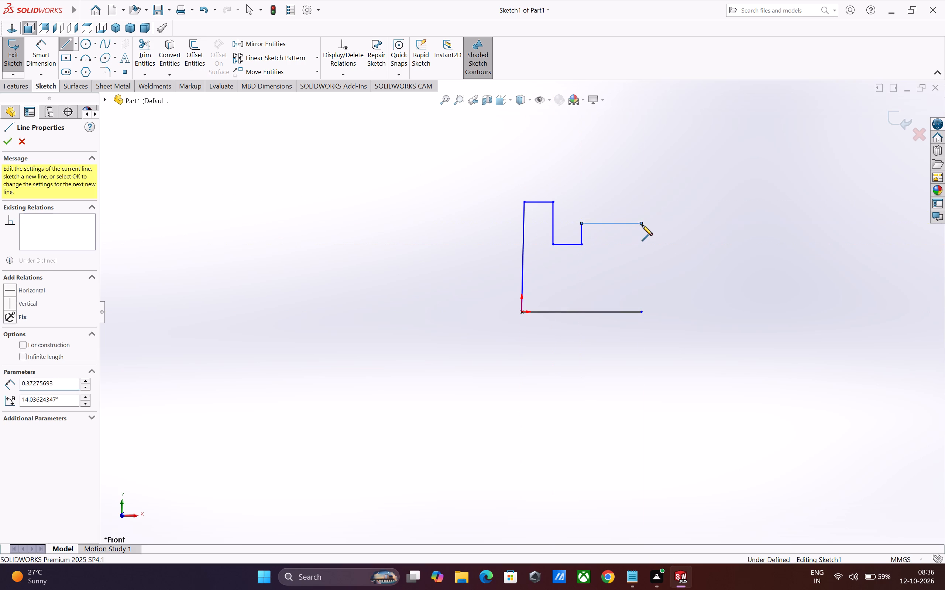
click(642, 312)
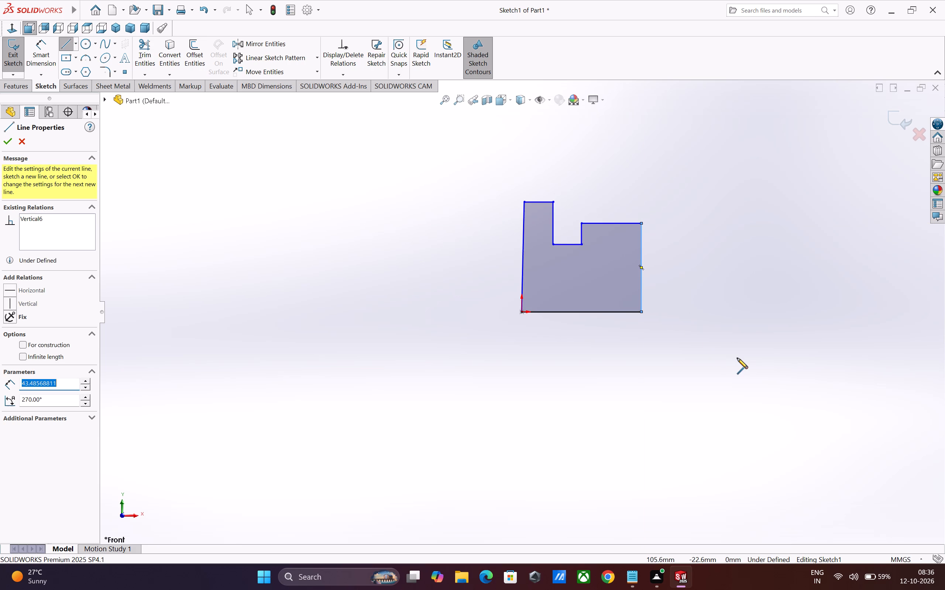
key(Escape)
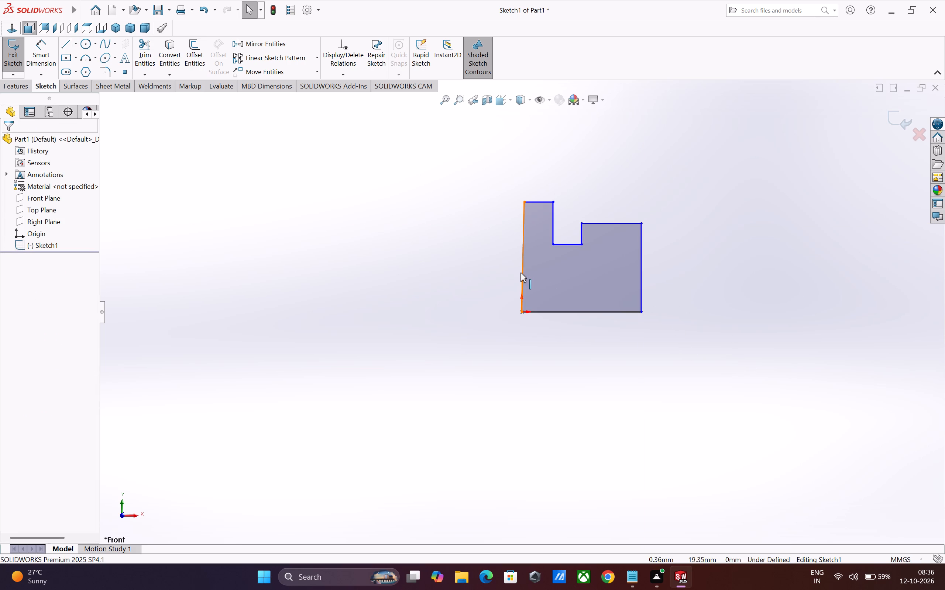
Make the slightly slanted profile line rising from the origin vertical.
click(521, 273)
click(565, 233)
click(418, 324)
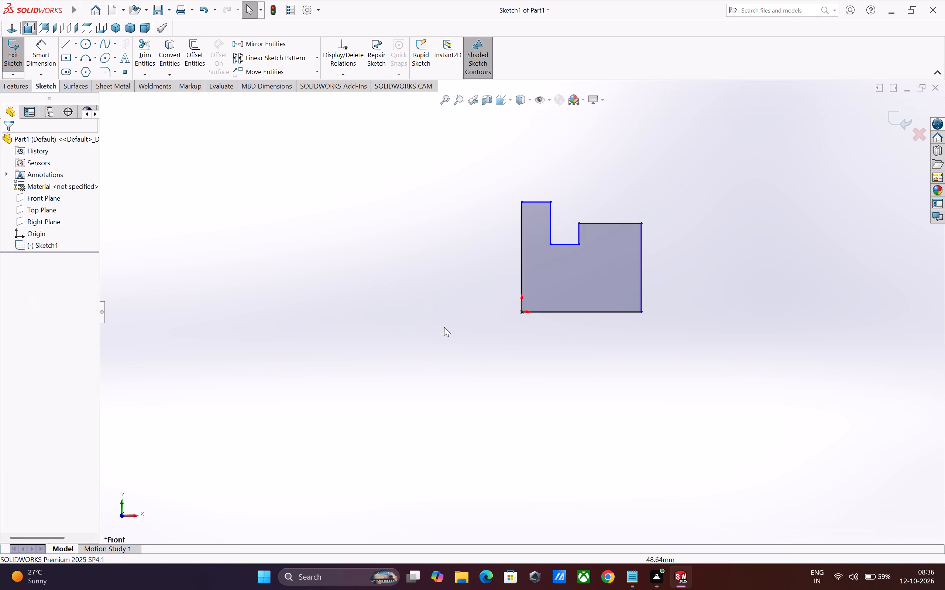
Convert the profile's horizontal base line to construction geometry.
click(35, 55)
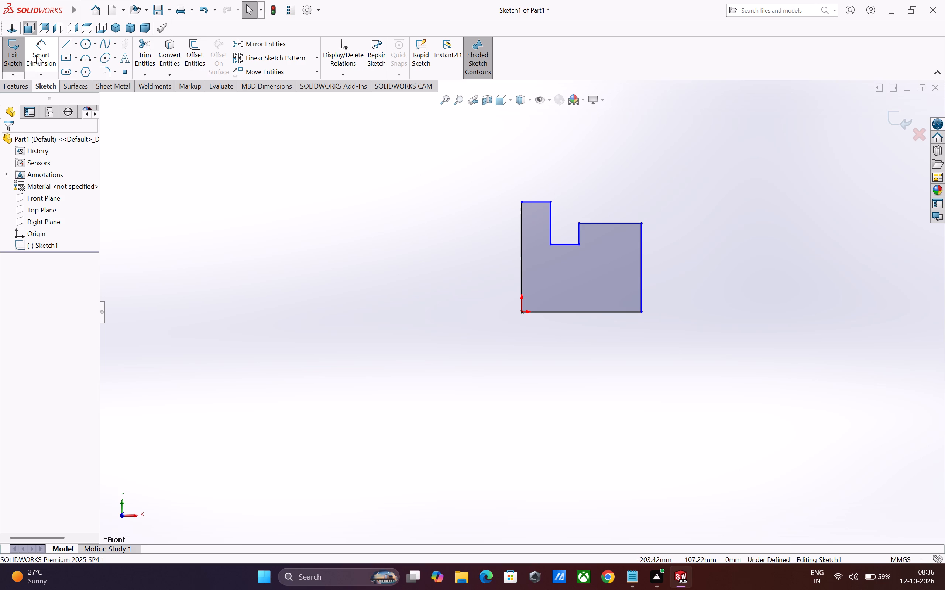
key(Escape)
click(557, 312)
click(602, 287)
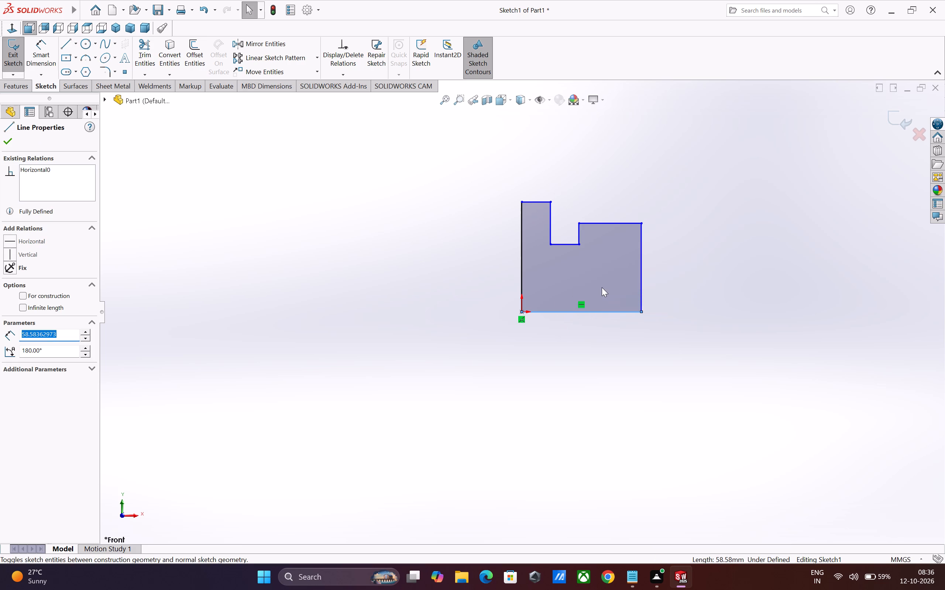
Dimension the short top edge about the centerline as a doubled distance of 112 mm.
click(39, 53)
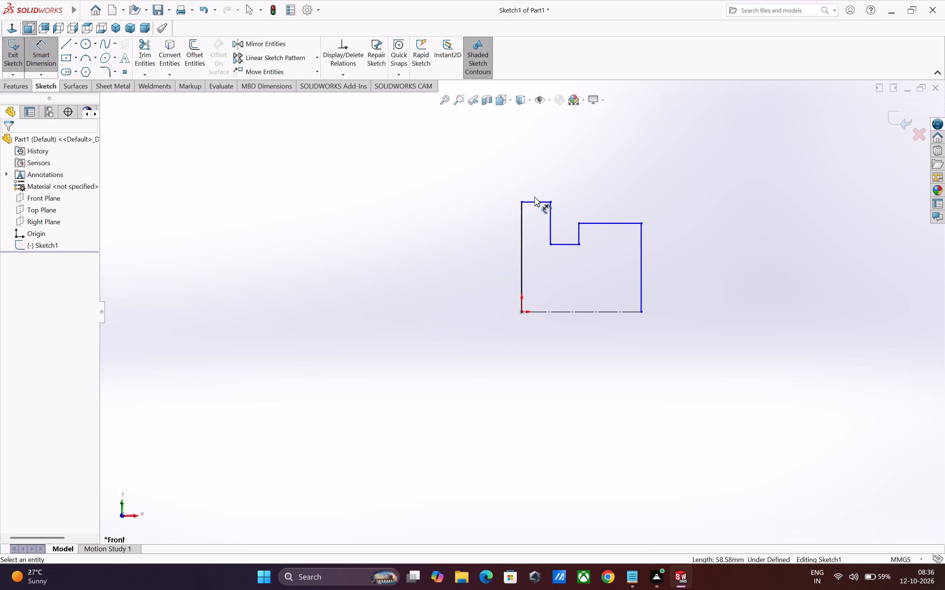
click(535, 202)
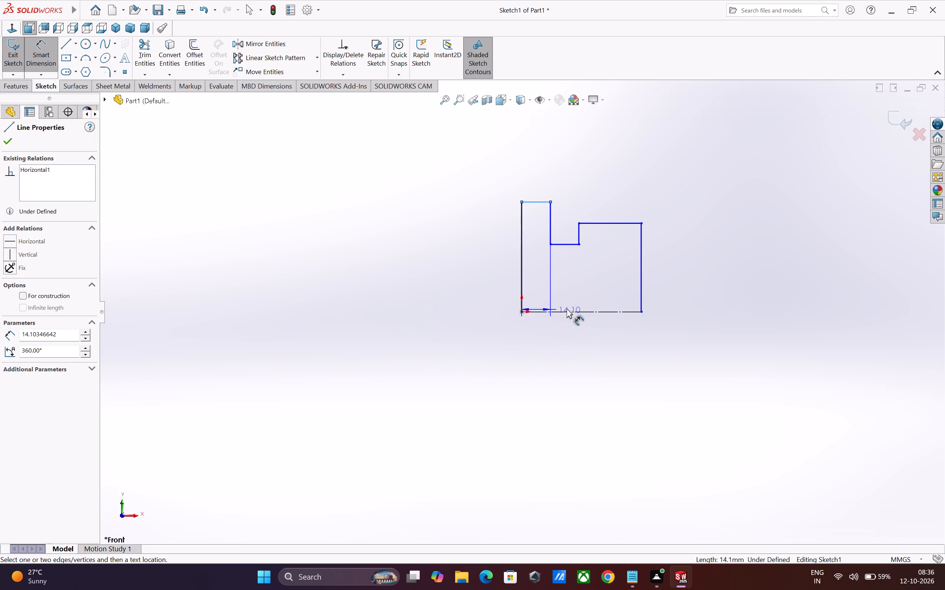
click(547, 311)
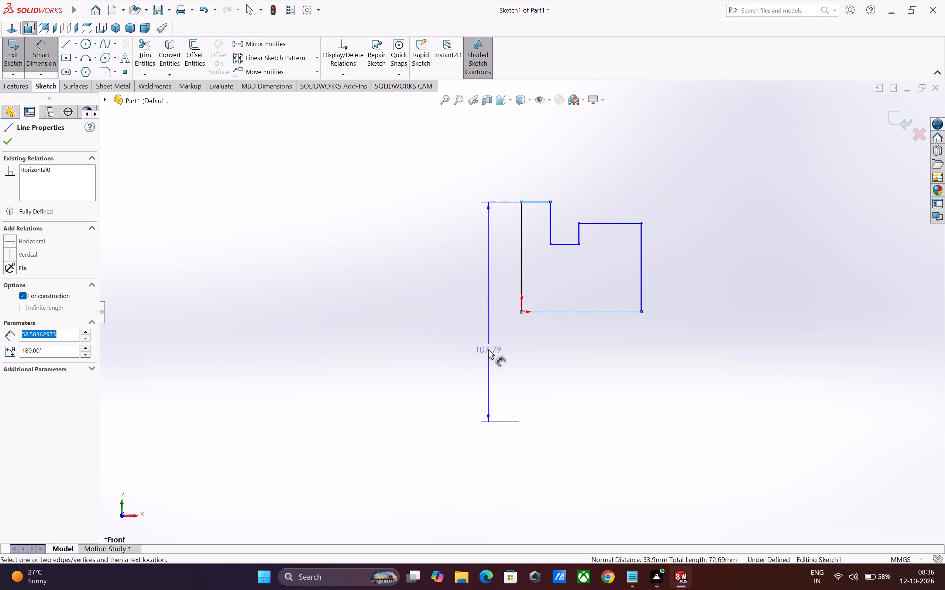
click(488, 349)
text(112)
key(Return)
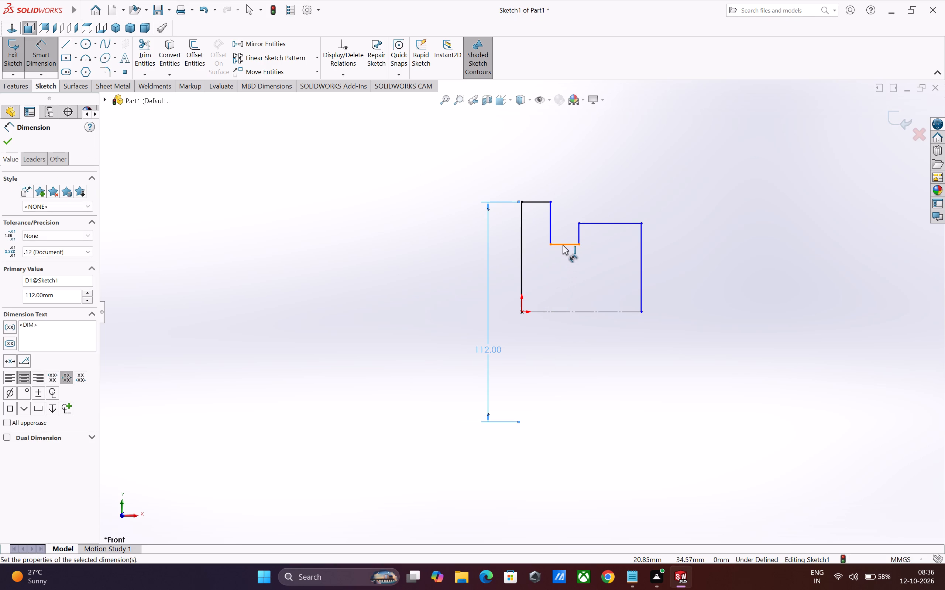
Dimension the notch's bottom edge about the centerline as a doubled distance of 68 mm.
click(563, 245)
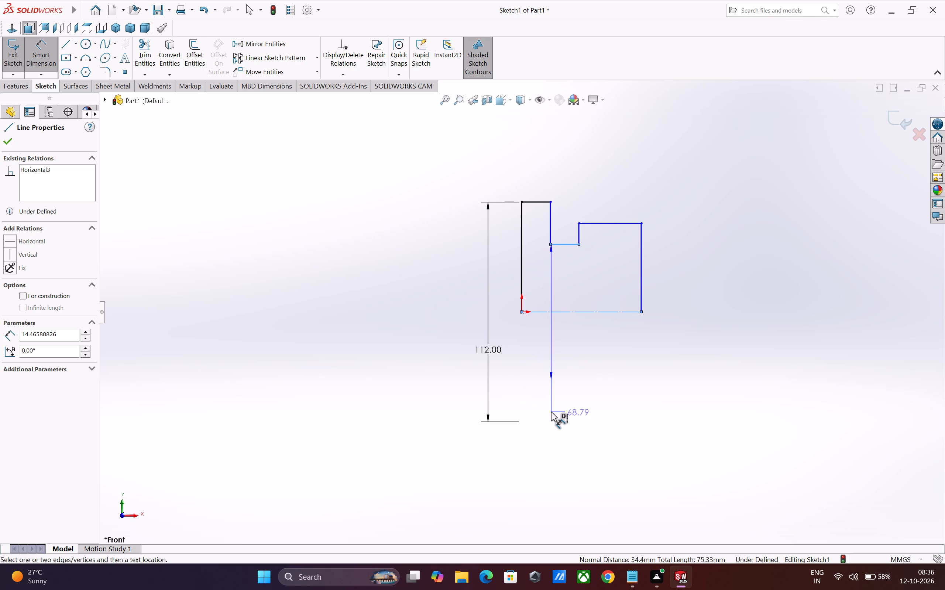
click(533, 345)
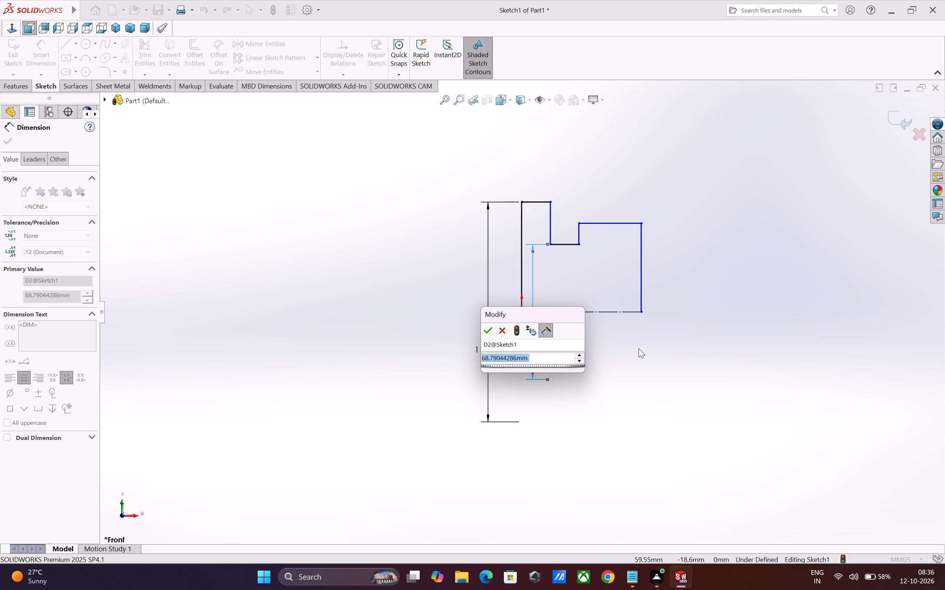
text(68)
key(Return)
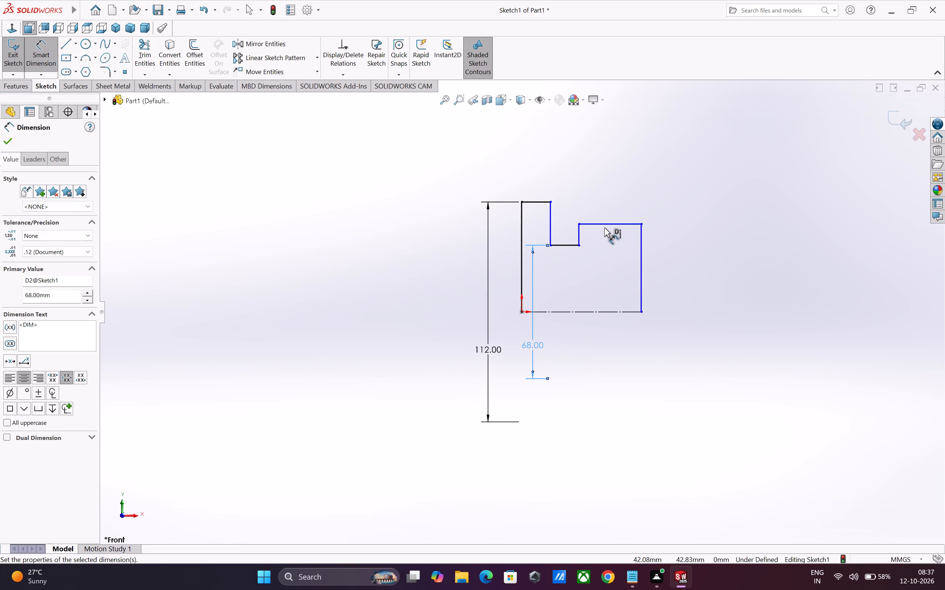
Dimension the long upper edge beyond the notch about the centerline as a doubled distance of 86 mm.
click(605, 224)
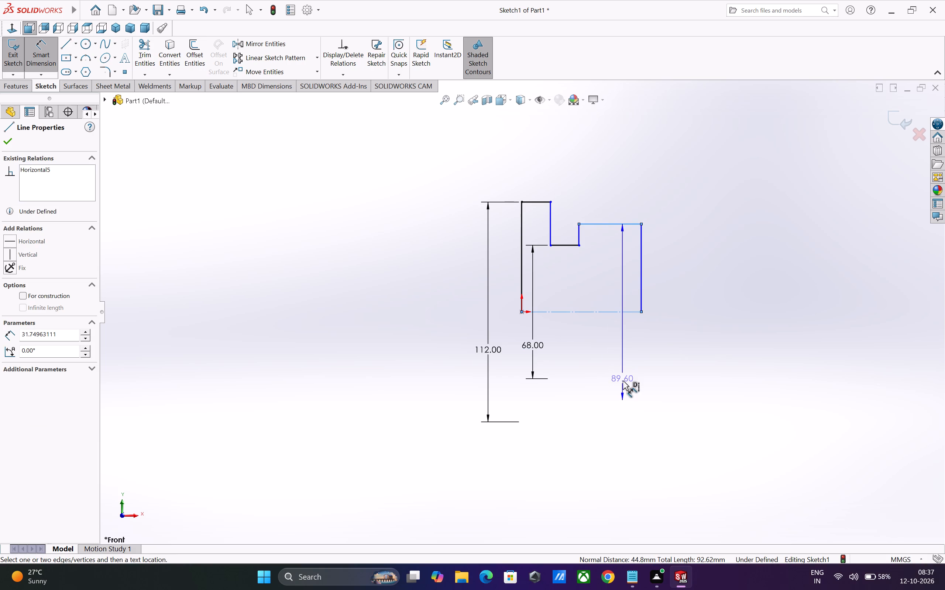
click(619, 354)
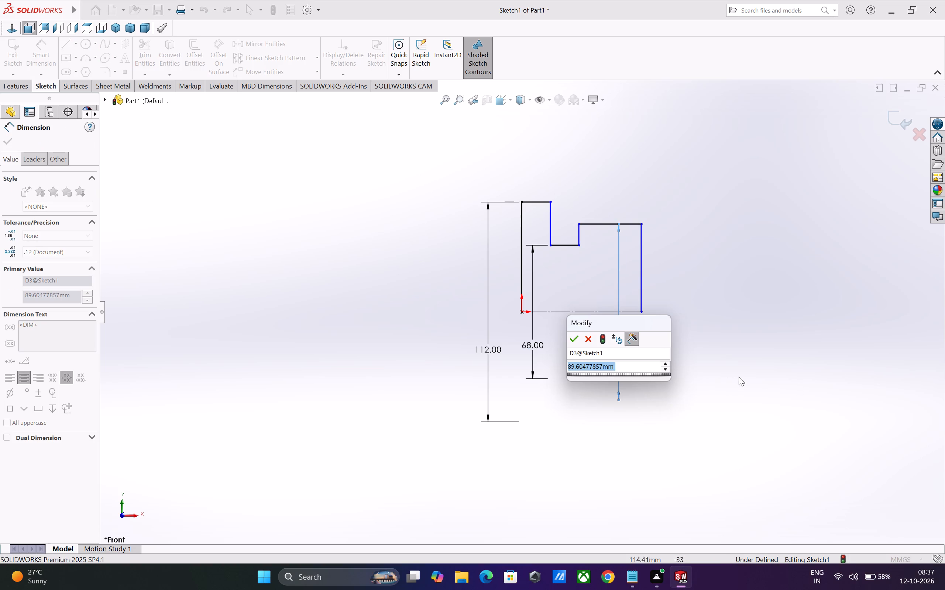
text(86)
key(Return)
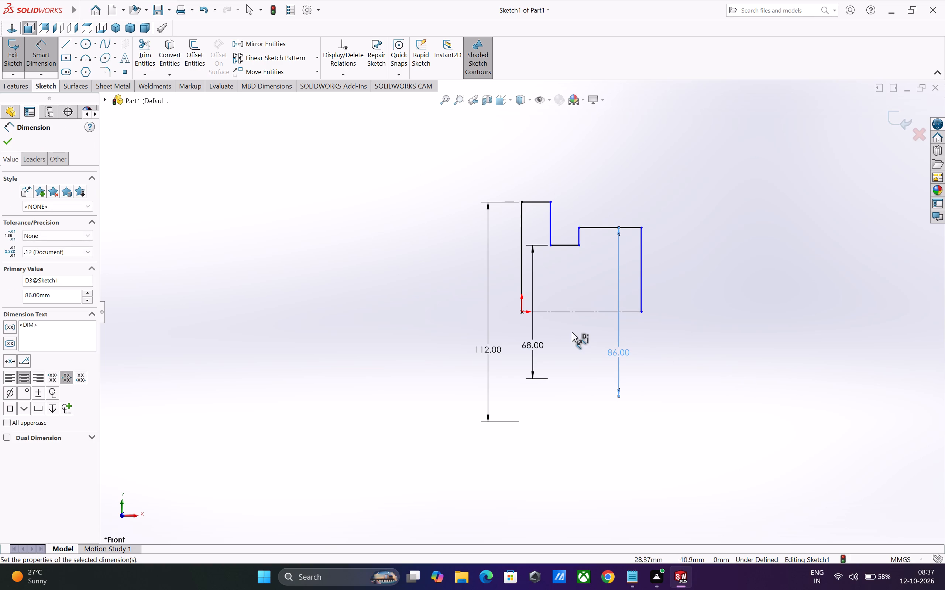
Dimension the centerline with an overall profile length of 134 mm.
click(567, 312)
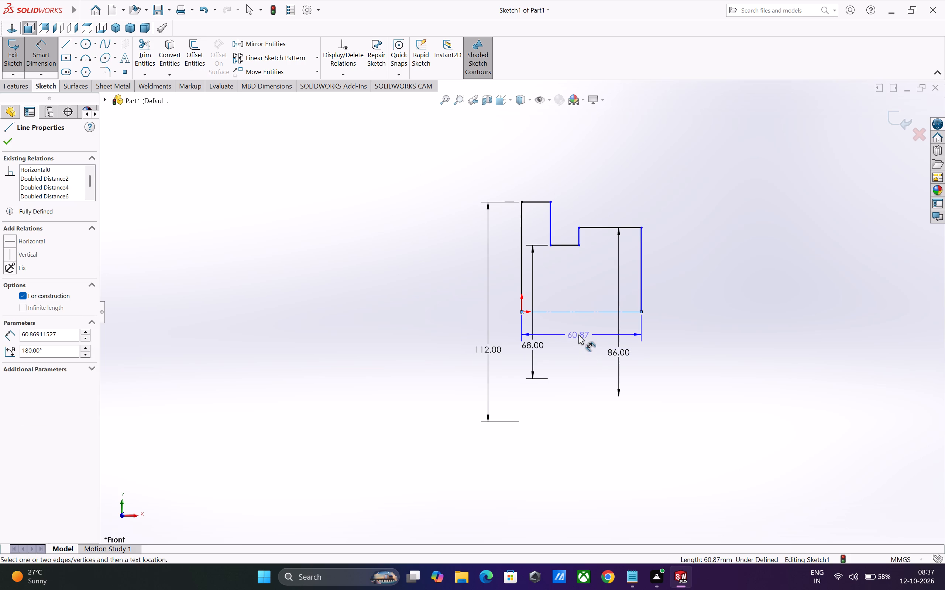
click(578, 334)
key(1)
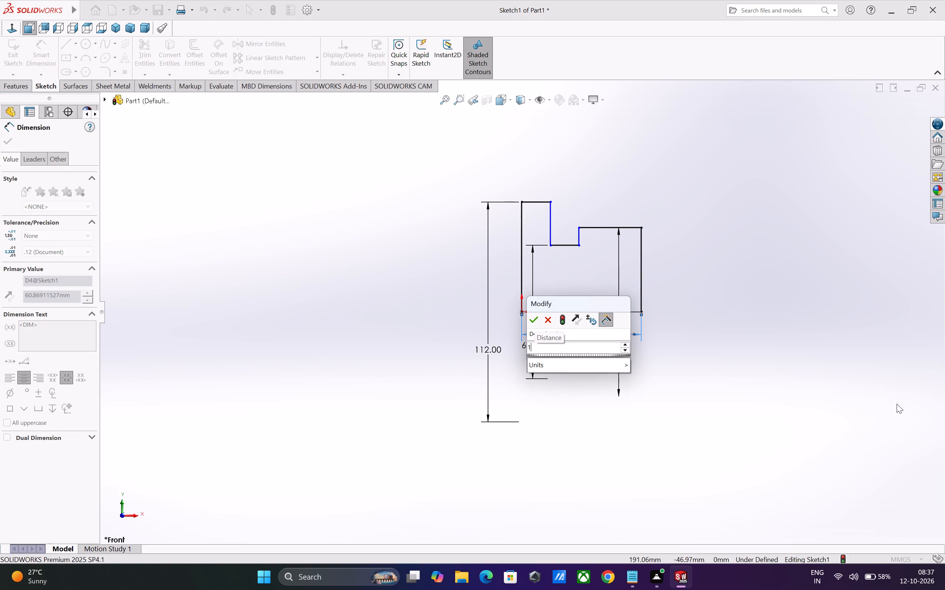
text(34)
key(Return)
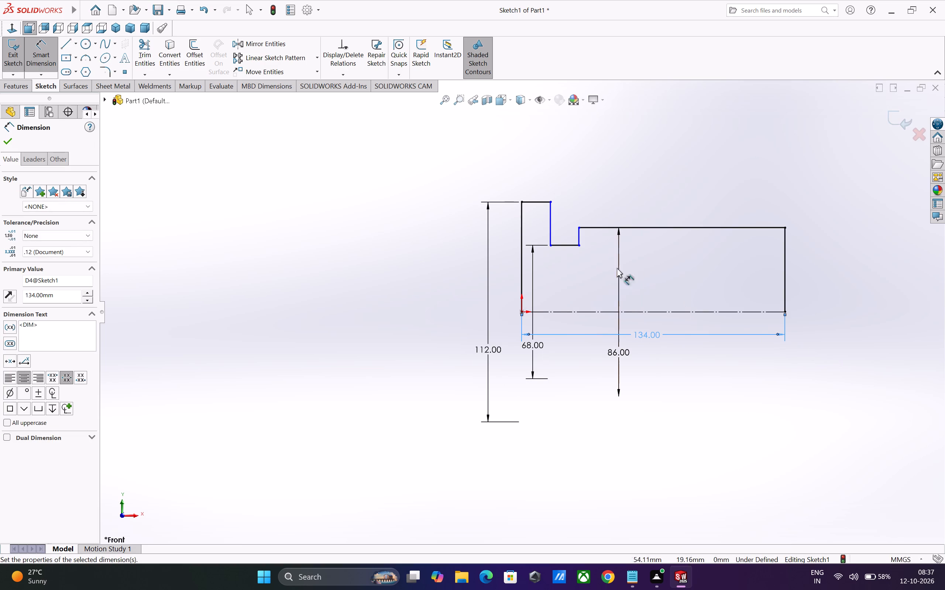
Dimension the length of the short top edge as 12 mm.
click(540, 201)
click(533, 183)
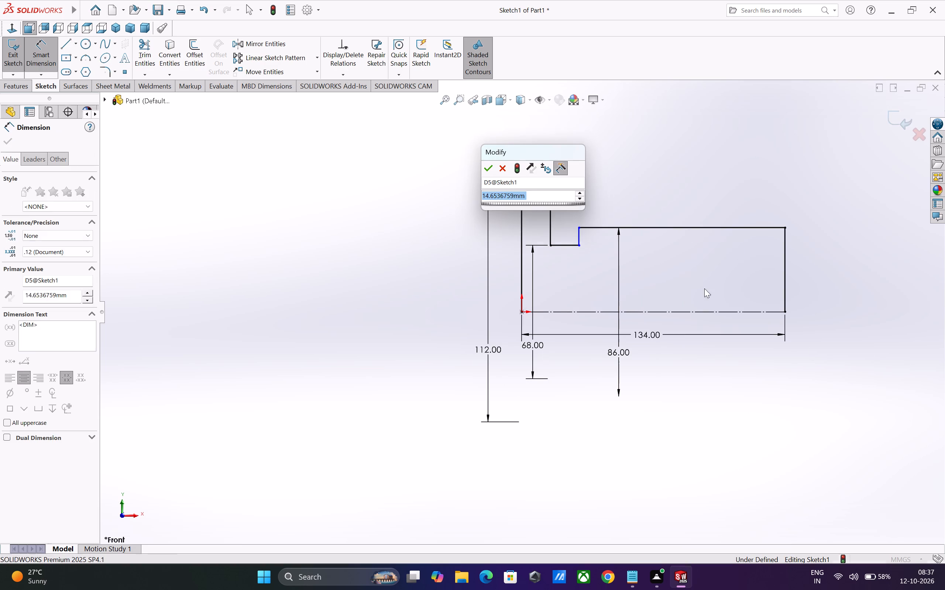
text(12)
key(Return)
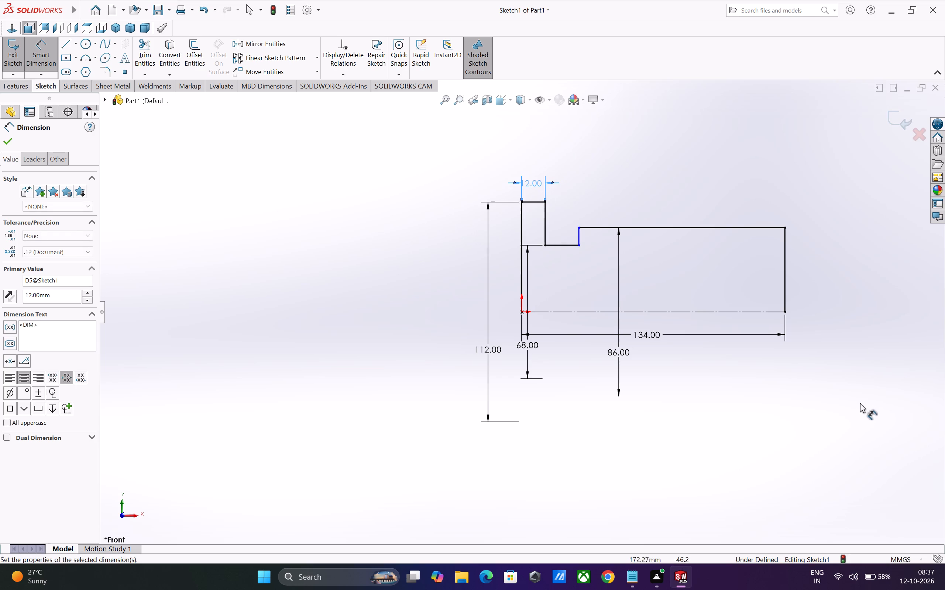
Dimension the length of the notch's bottom edge as 17 mm.
click(560, 244)
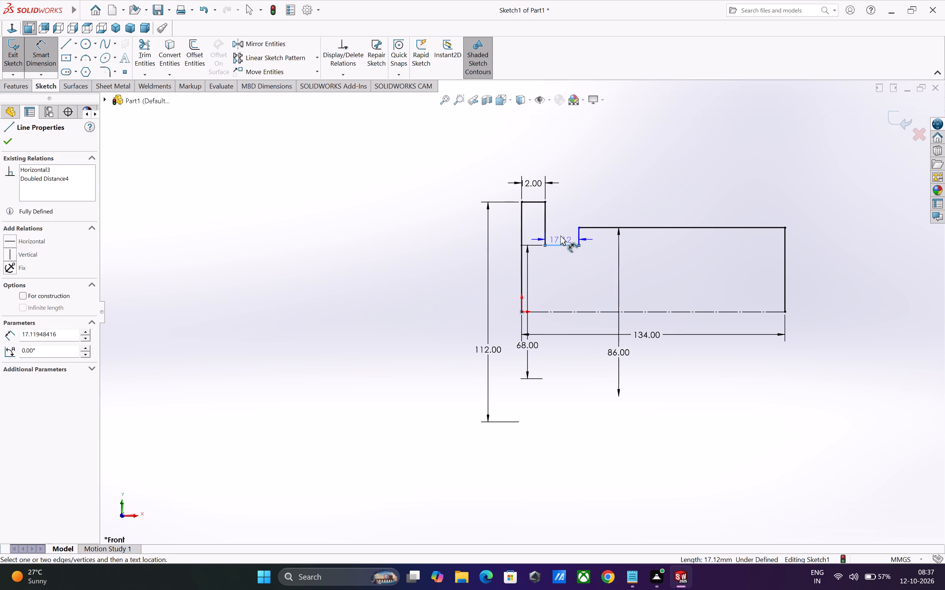
click(560, 229)
key(1)
key(7)
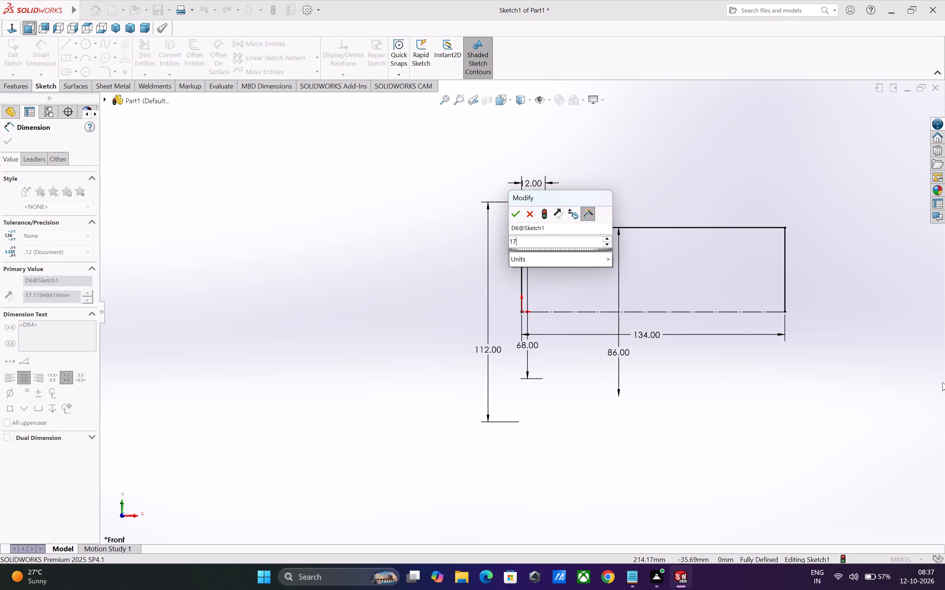
key(Return)
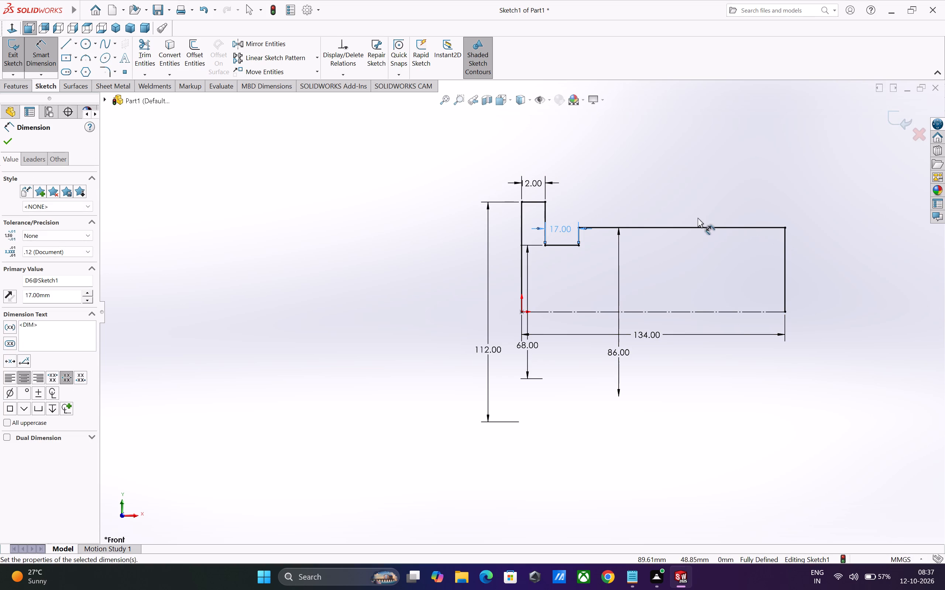
Add a driven length dimension above the profile's long upper edge.
click(698, 227)
click(695, 210)
click(733, 286)
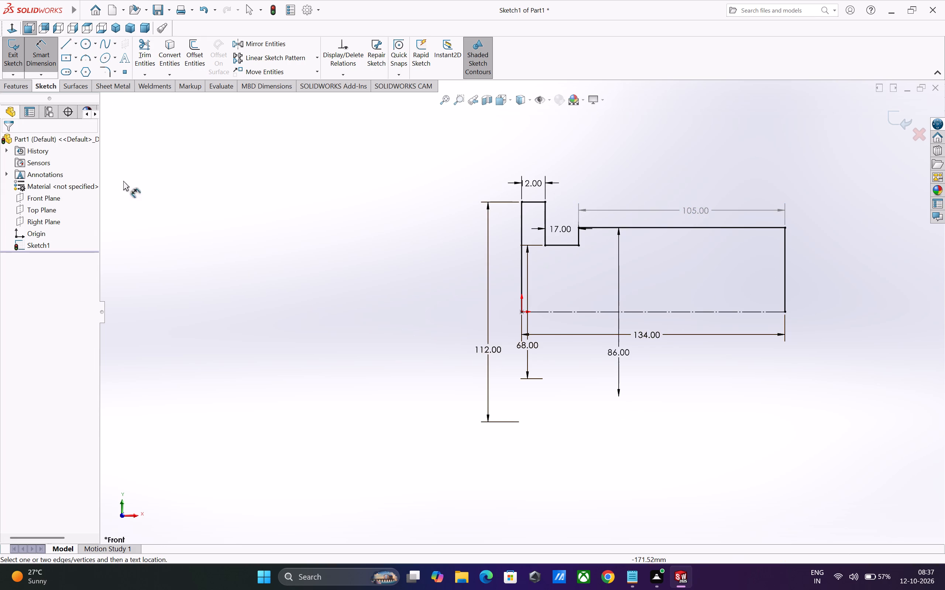
Revolve the half-profile 360 degrees about the horizontal centerline as a solid boss with the Blind end condition.
click(12, 88)
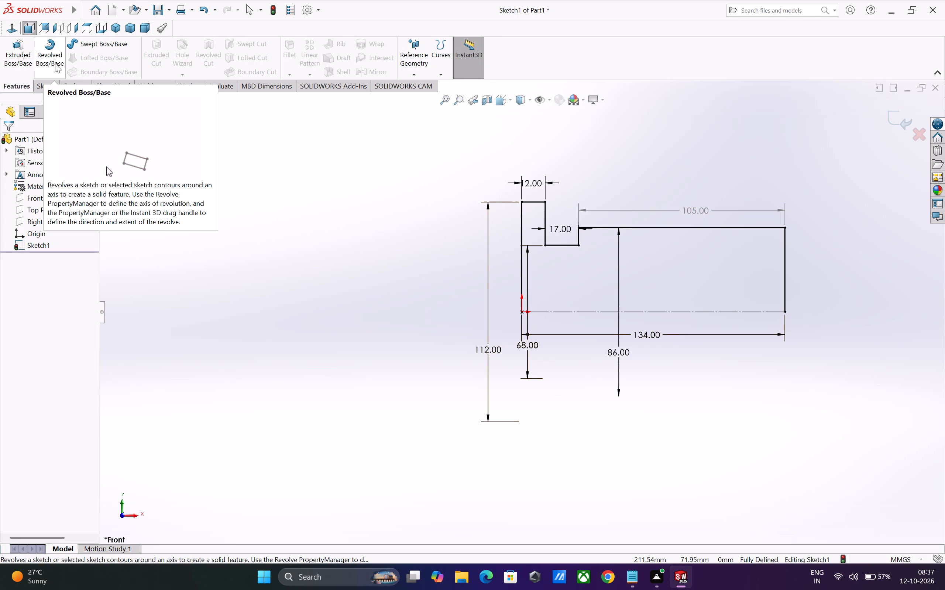
click(55, 63)
click(510, 294)
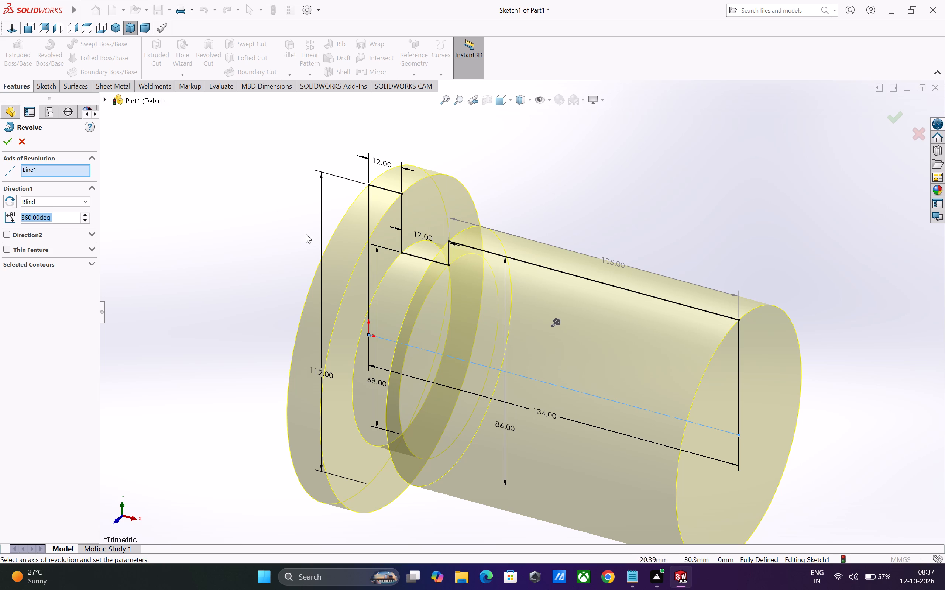
scroll(491, 339, up, 2)
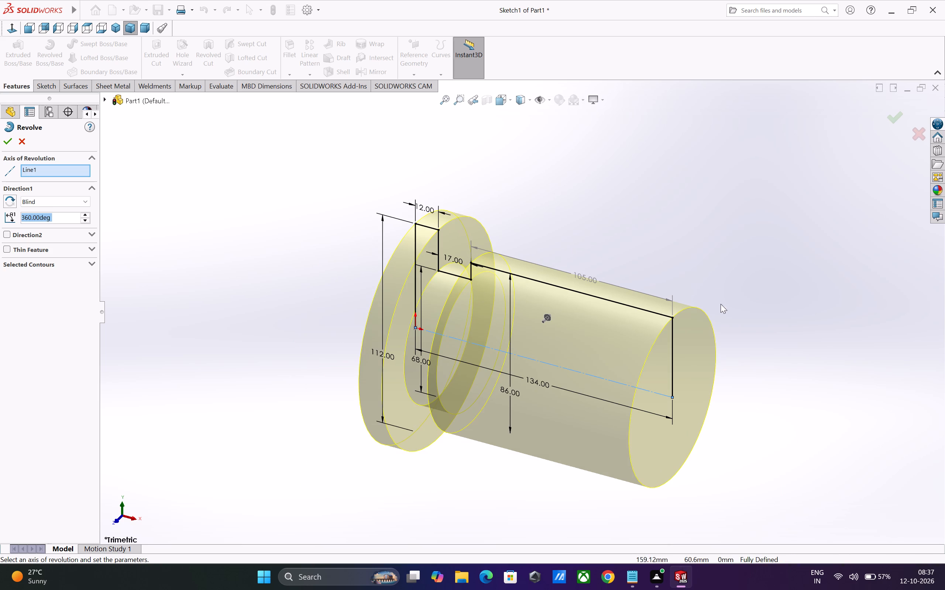
middle_drag(502, 419, 573, 398)
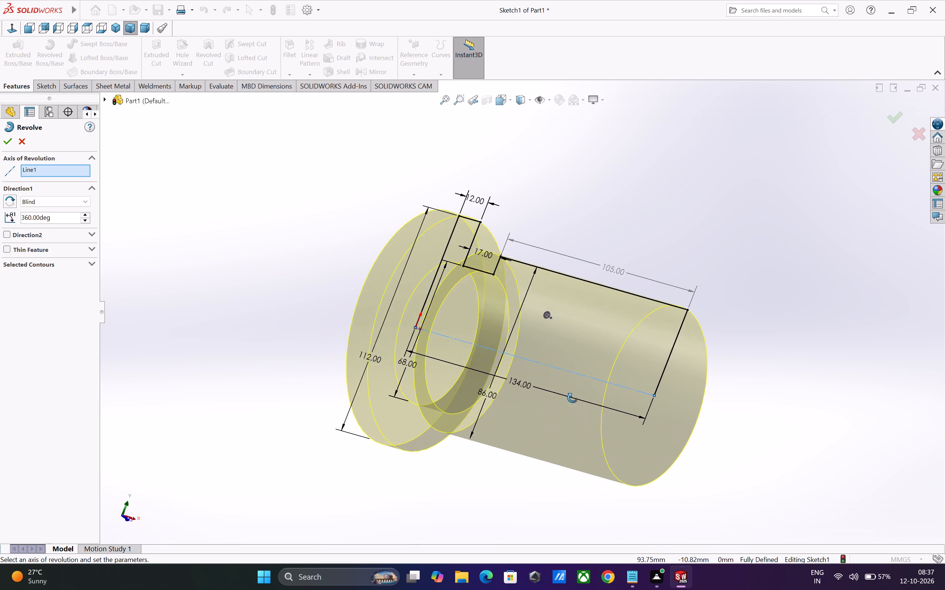
middle_drag(573, 398, 568, 400)
middle_drag(611, 395, 556, 420)
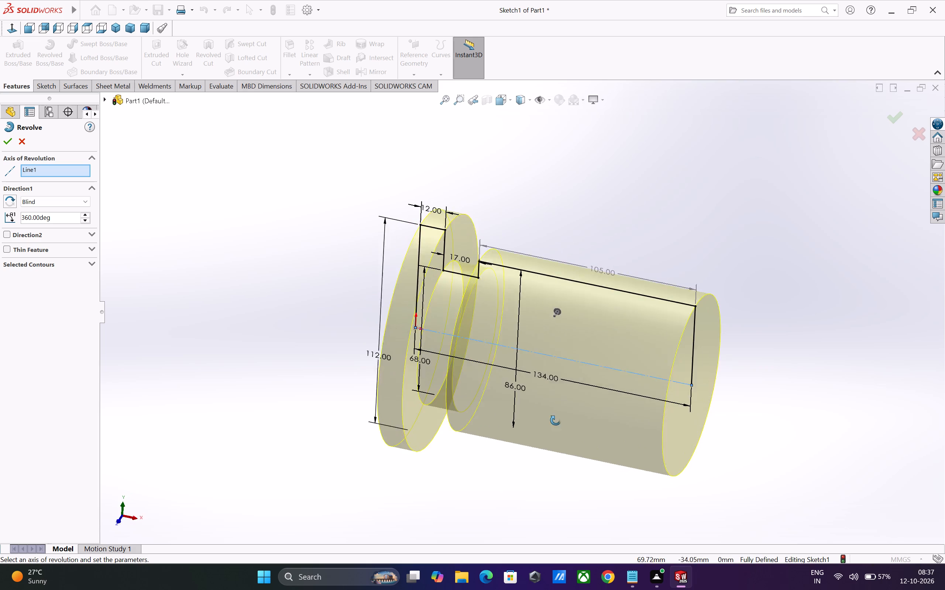
middle_drag(556, 420, 532, 430)
scroll(532, 430, up, 2)
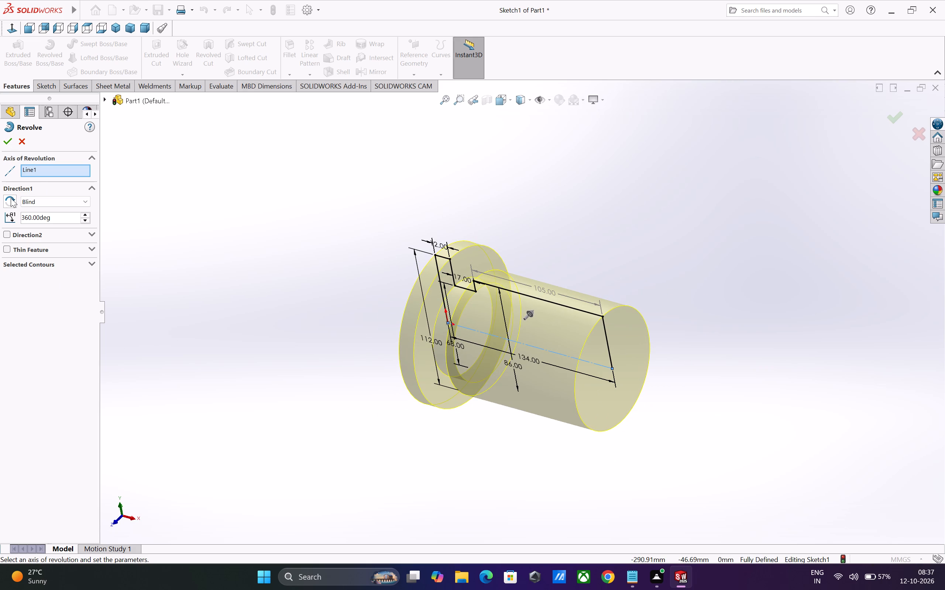
click(7, 139)
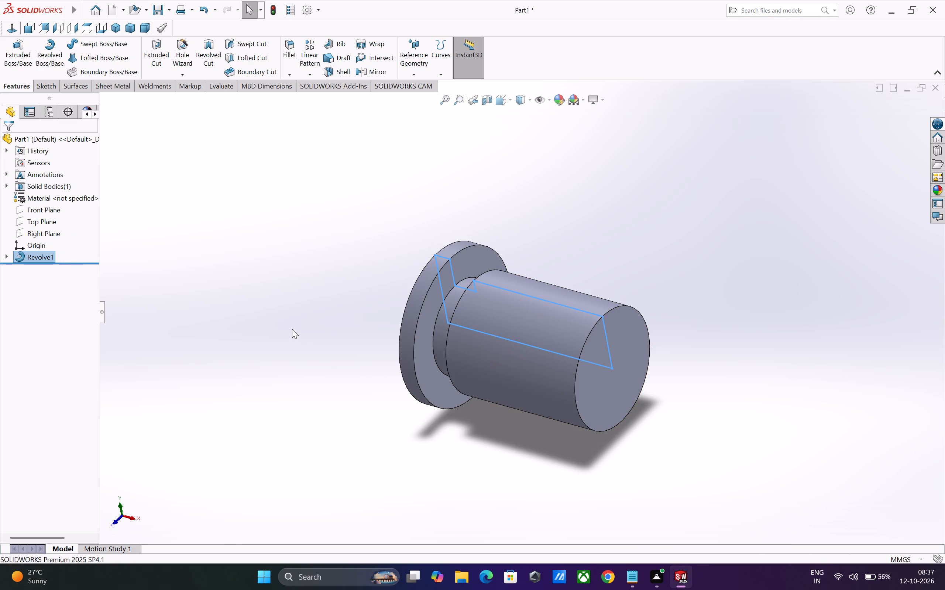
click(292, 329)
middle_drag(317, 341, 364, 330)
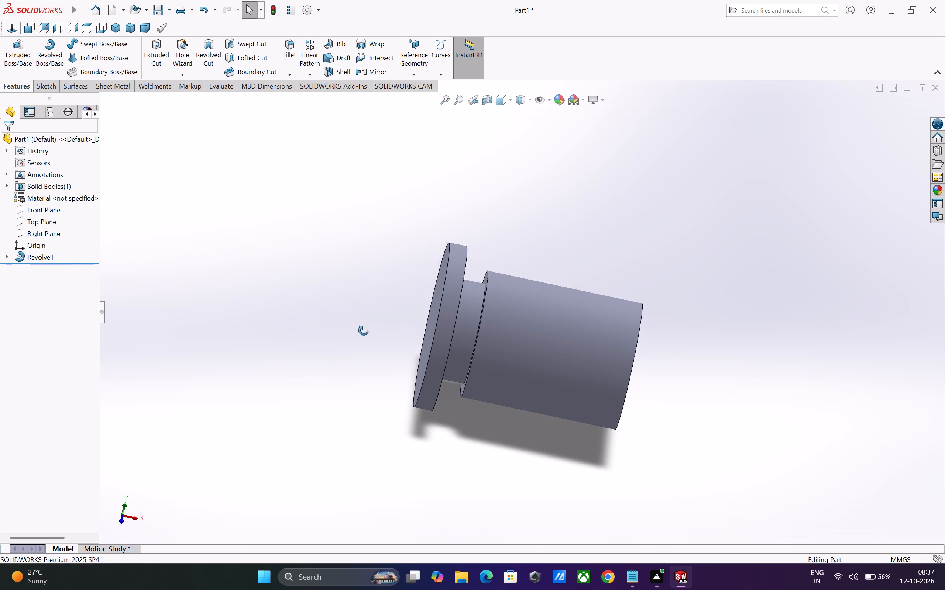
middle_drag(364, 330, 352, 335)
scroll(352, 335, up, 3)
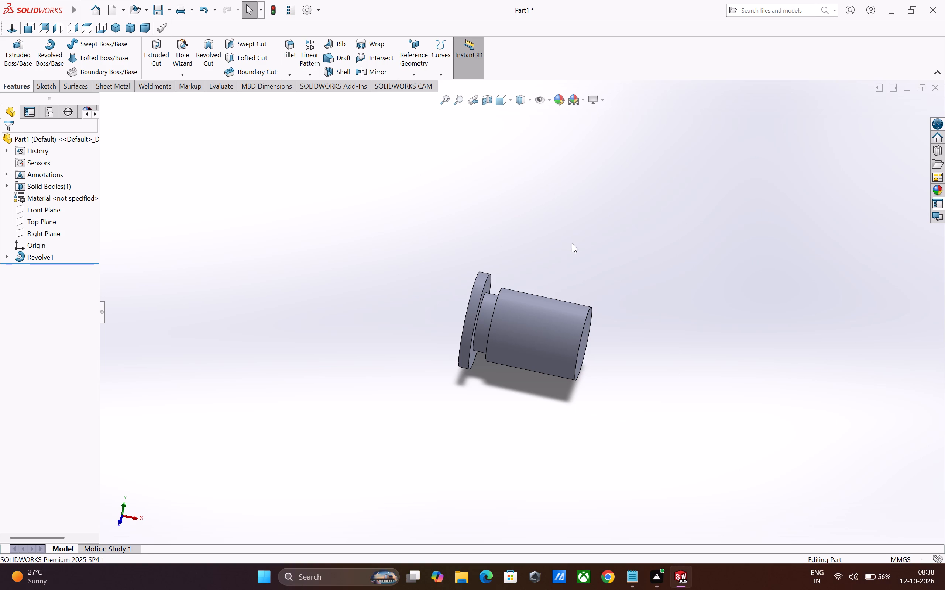
Apply the matte aluminum appearance from the Metal > Aluminum library to the whole part.
click(79, 141)
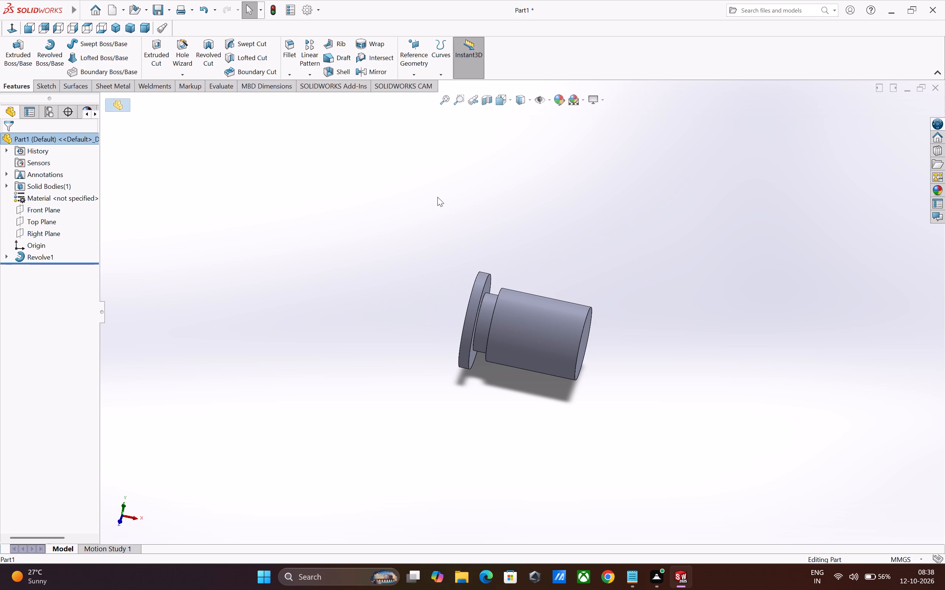
click(933, 189)
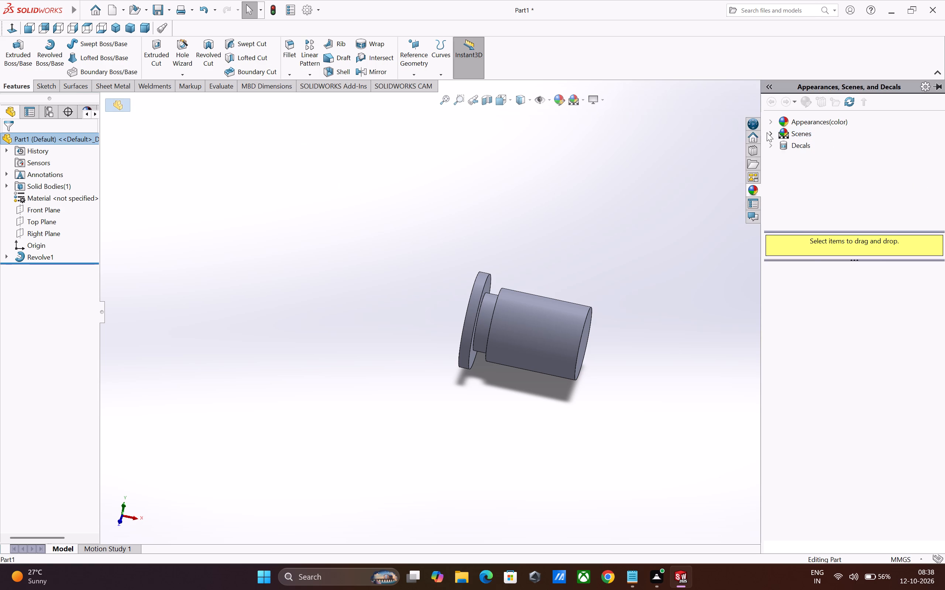
click(768, 132)
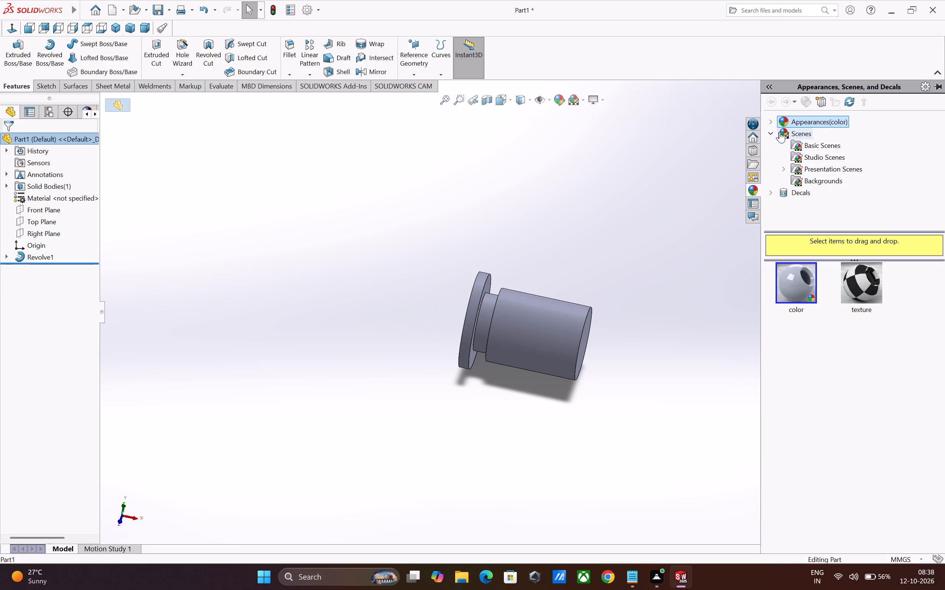
click(773, 134)
click(772, 121)
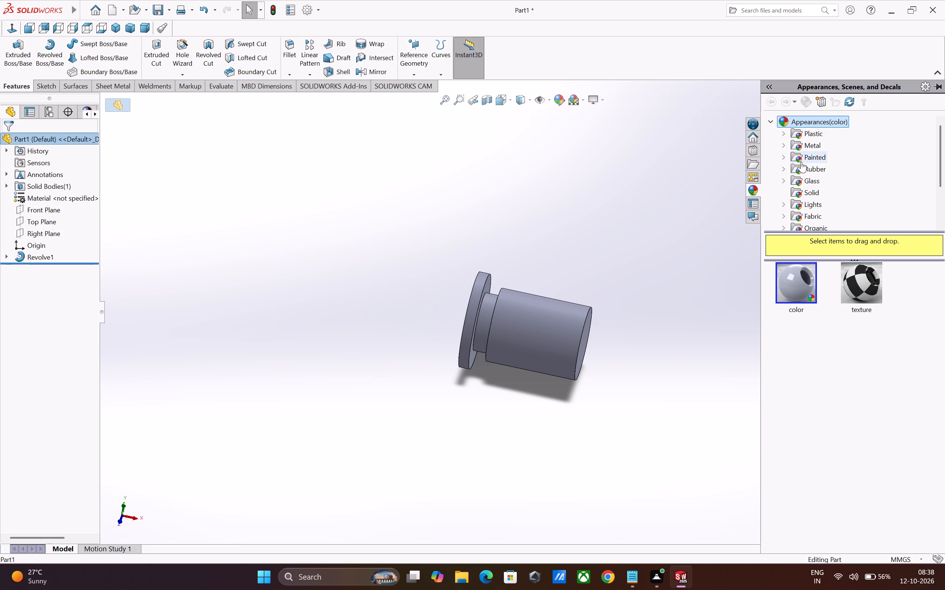
click(784, 147)
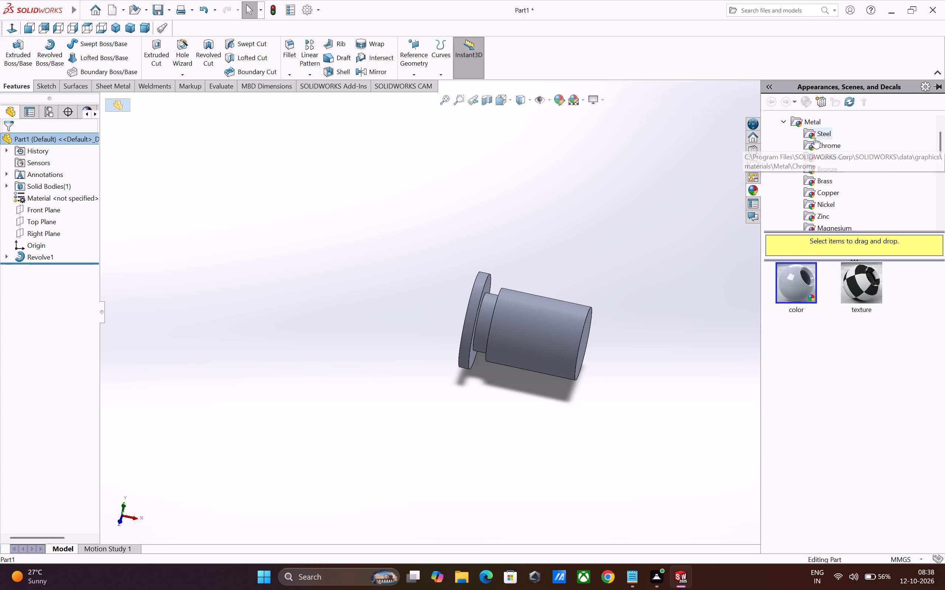
click(826, 159)
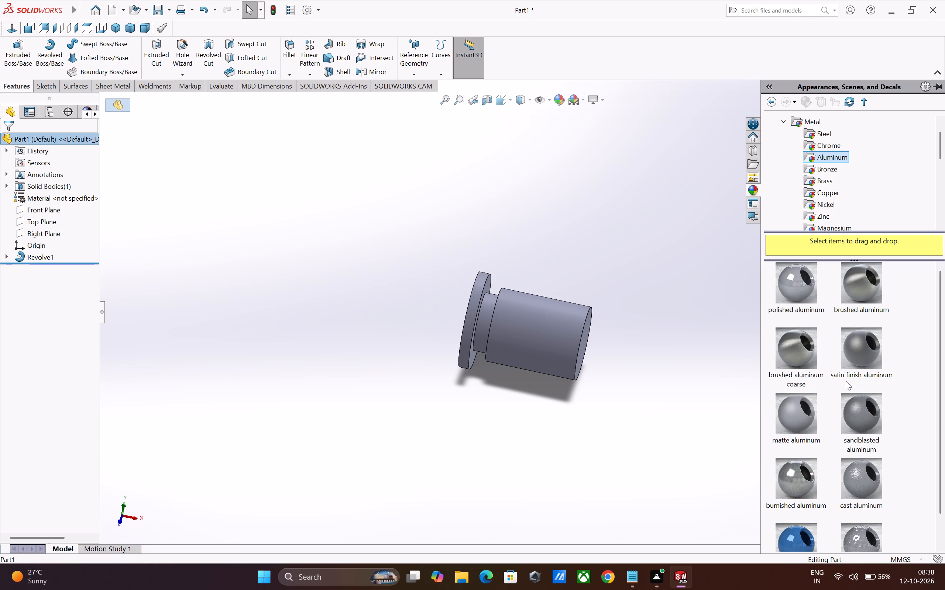
double_click(803, 414)
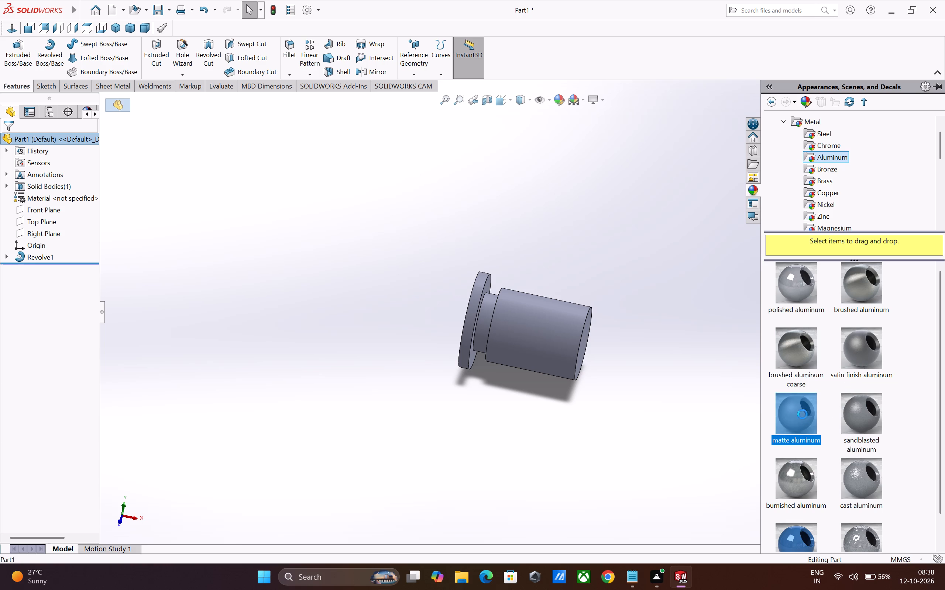
double_click(803, 414)
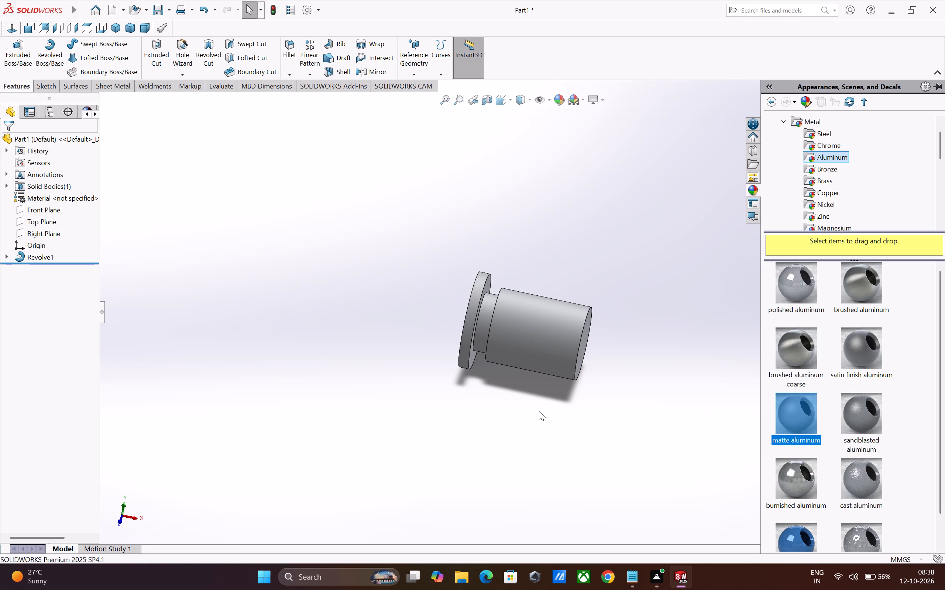
click(574, 419)
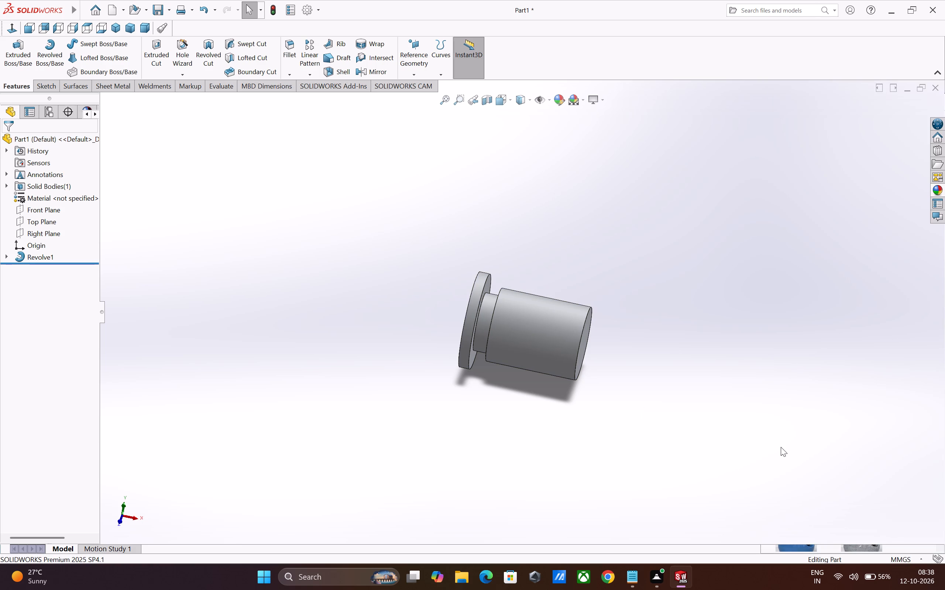
Examine the revolved part's flange, groove and cylindrical body from several angles and distances.
middle_drag(767, 425, 610, 458)
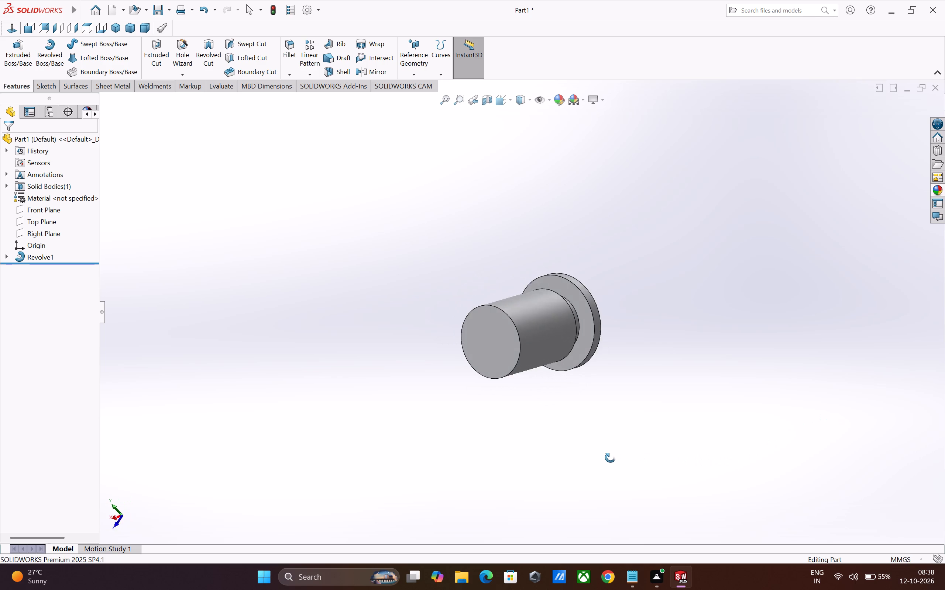
middle_drag(610, 458, 777, 368)
scroll(605, 337, up, 1)
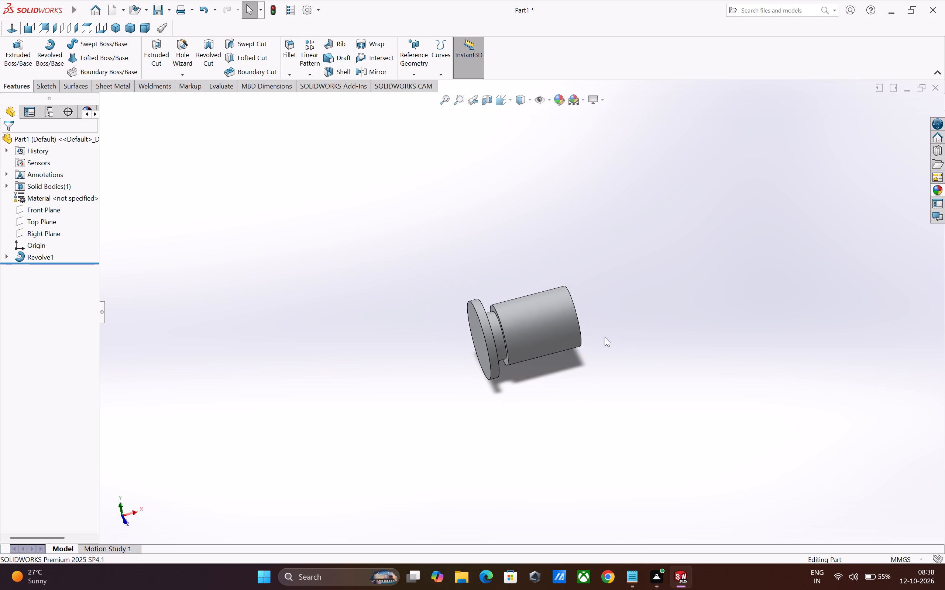
middle_drag(546, 348, 565, 346)
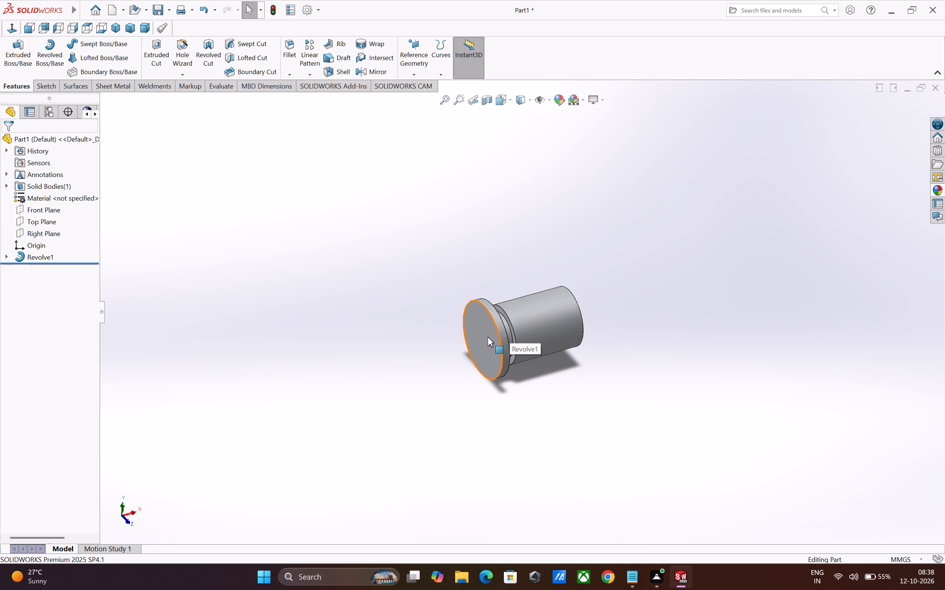
scroll(575, 364, down, 1)
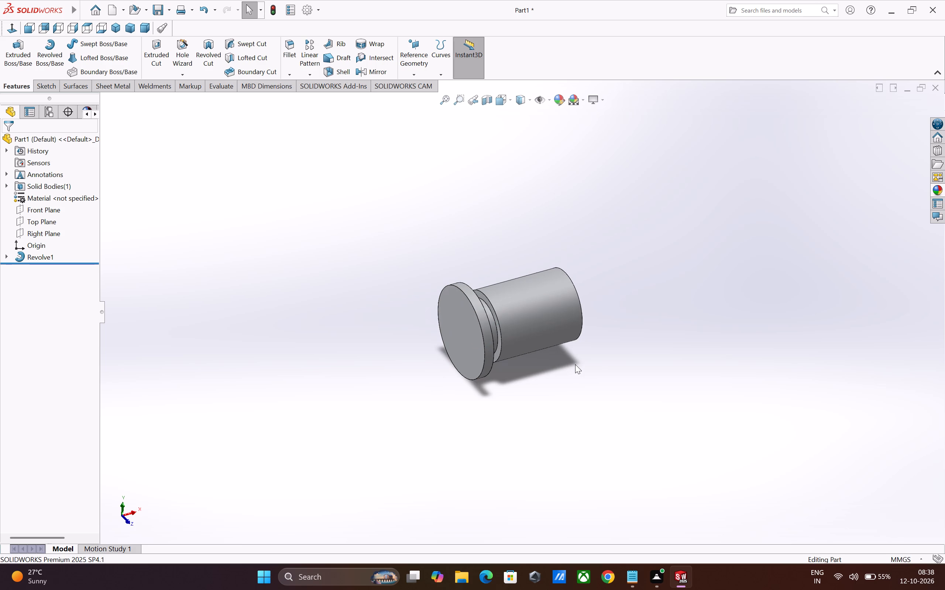
scroll(575, 364, down, 2)
scroll(565, 354, up, 3)
scroll(479, 274, down, 4)
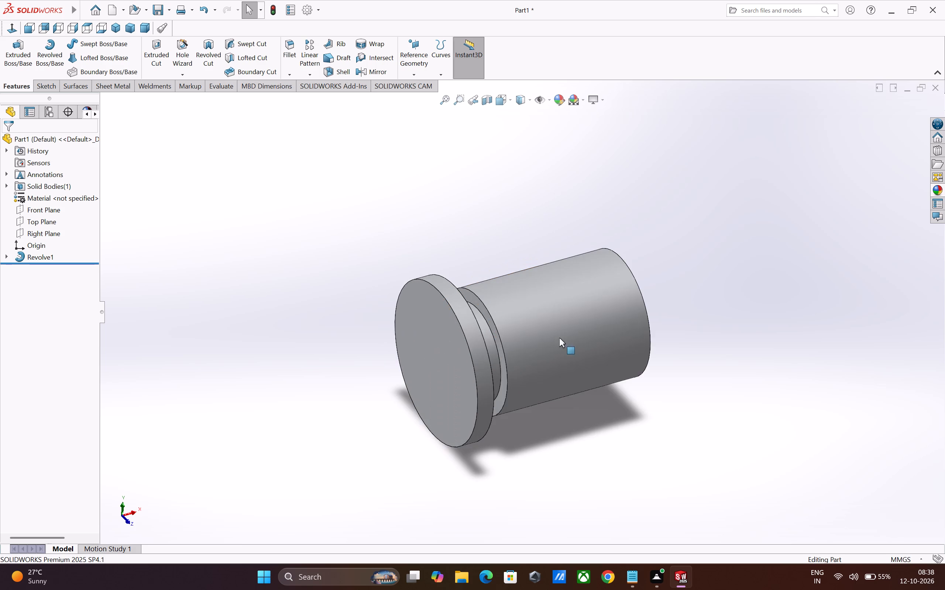
middle_drag(560, 338, 594, 327)
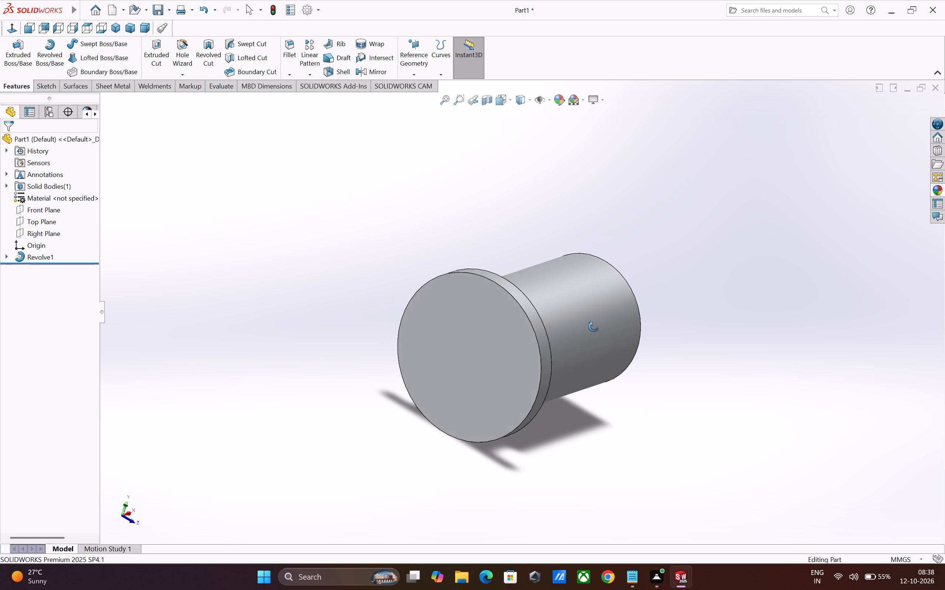
middle_drag(594, 327, 603, 323)
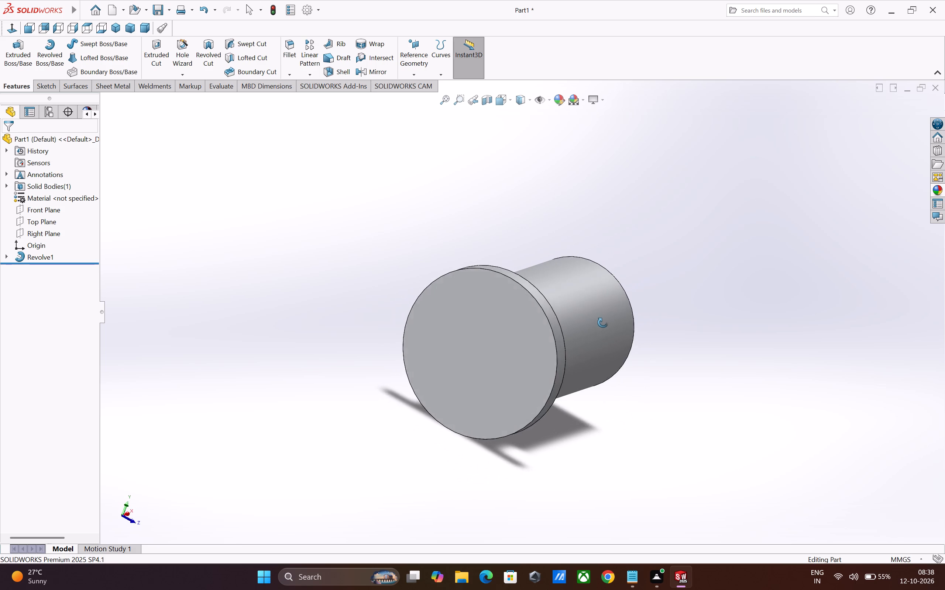
middle_drag(603, 323, 608, 324)
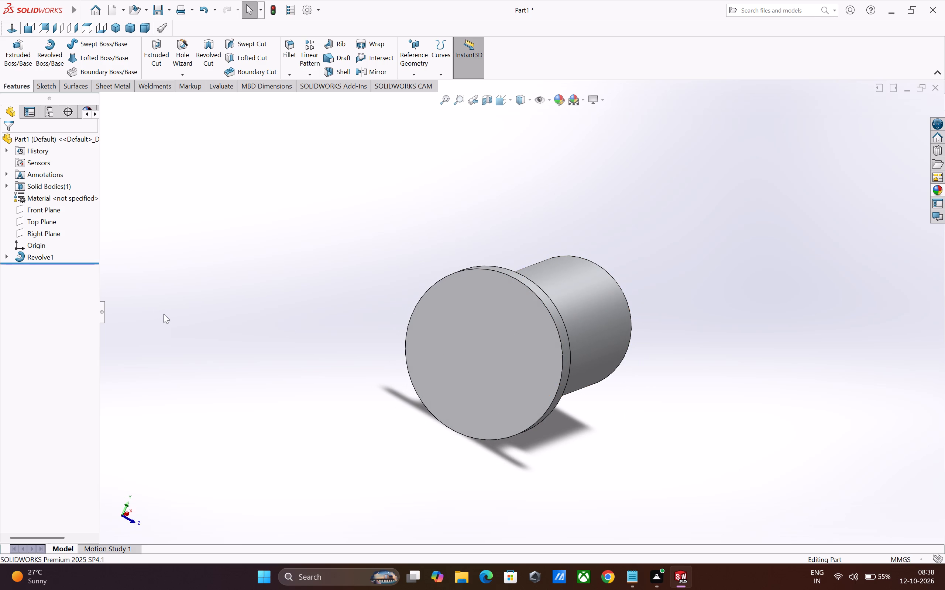
Start a sketch on the Front Plane and draw a 134 mm horizontal centerline from the origin to the body's far end face.
click(41, 213)
click(50, 202)
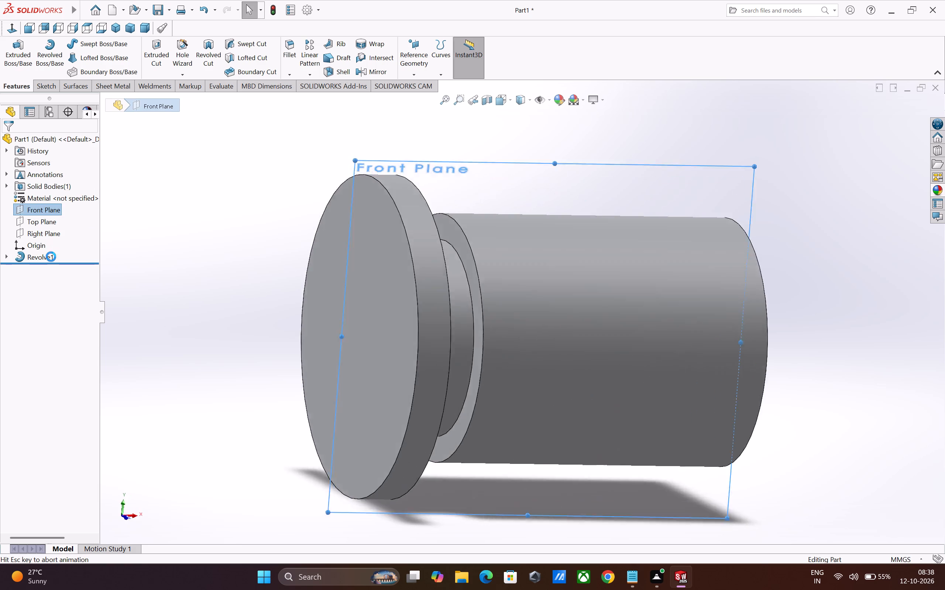
scroll(123, 262, up, 1)
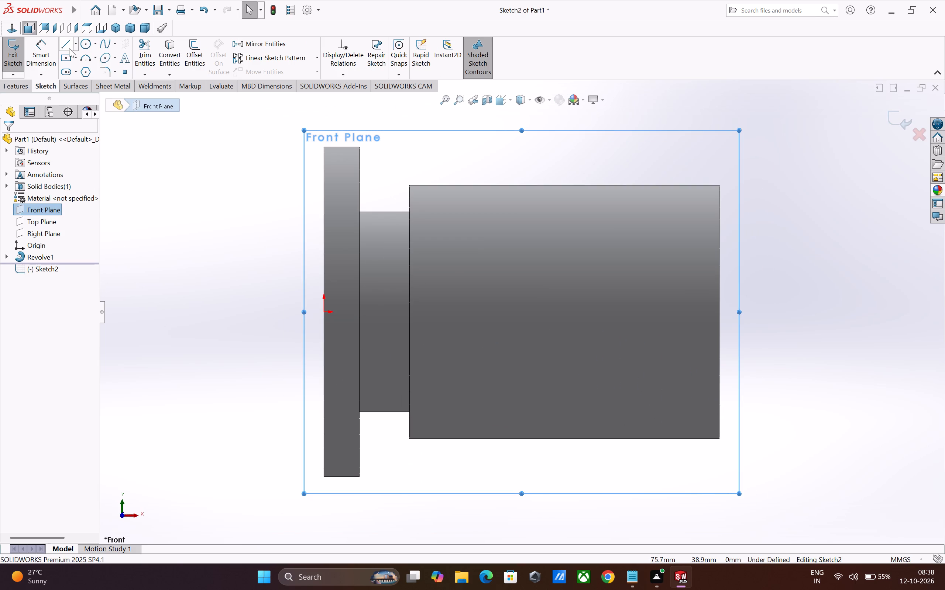
click(77, 46)
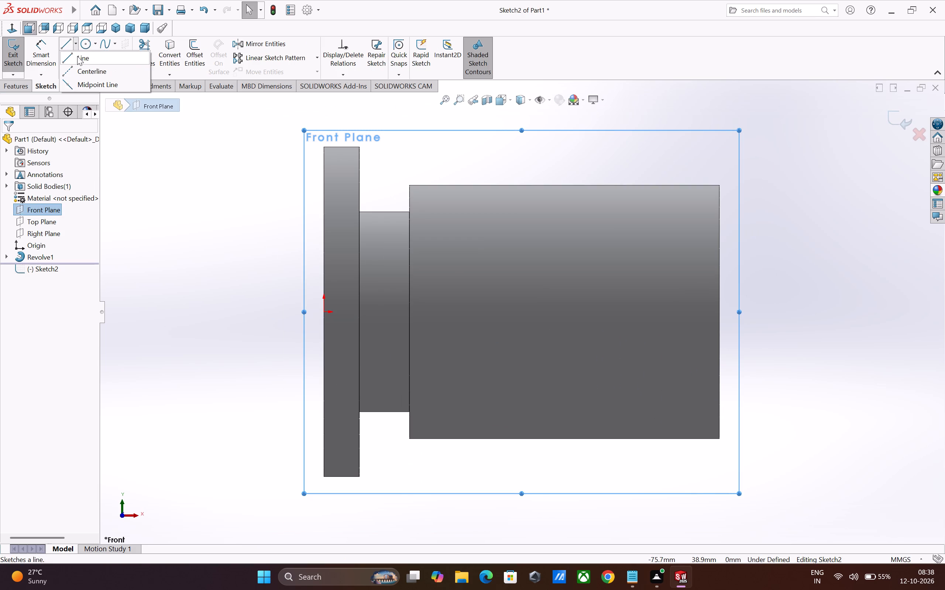
click(81, 67)
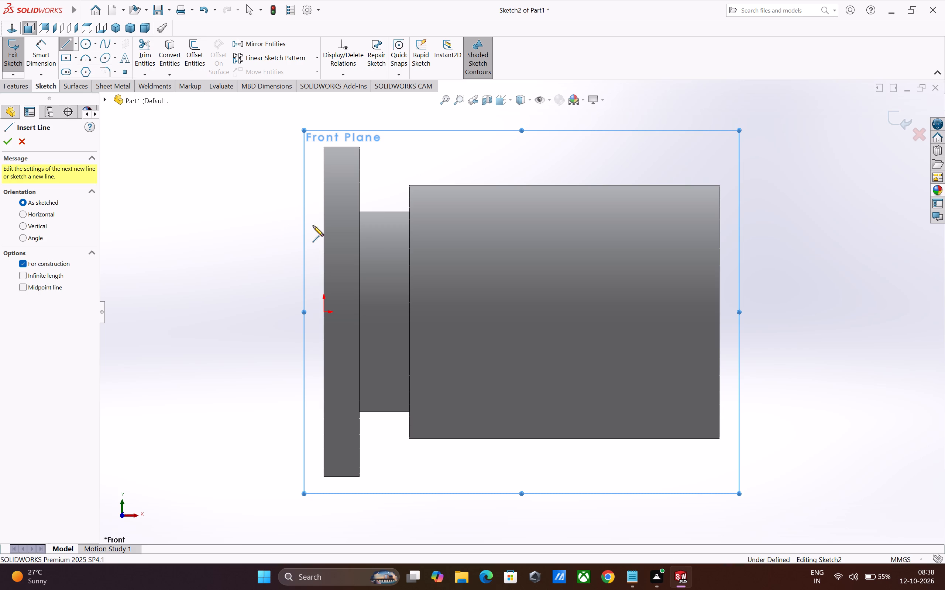
click(326, 313)
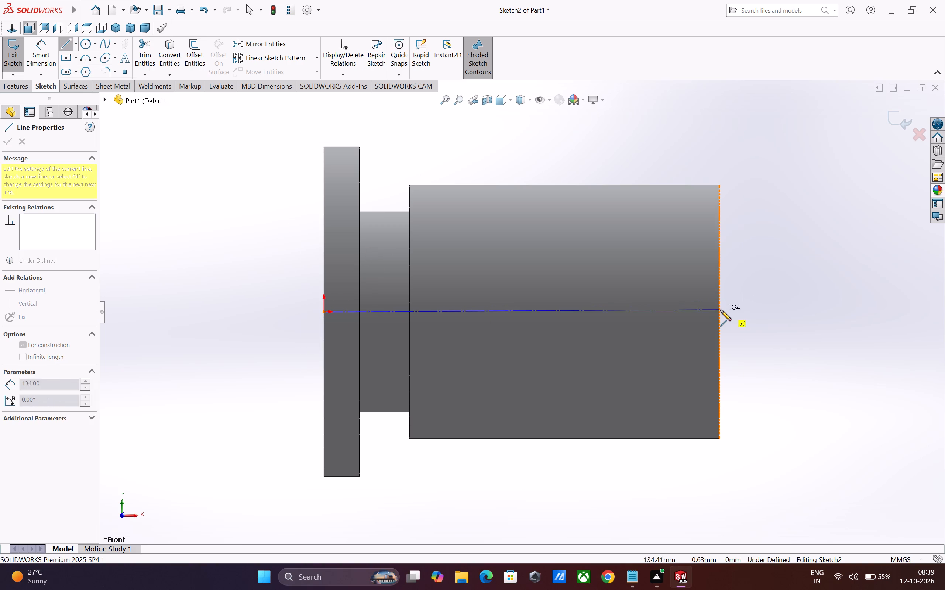
click(719, 311)
key(Escape)
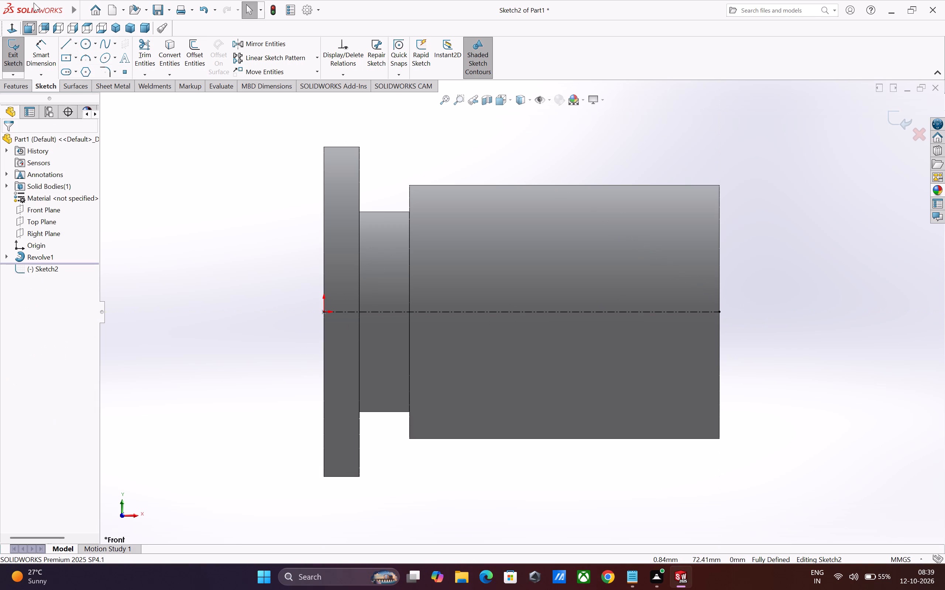
key(Escape)
Sketch a circle above the centerline, overlapping the cylindrical body's upper edge, and set its diameter to 72 mm.
click(84, 44)
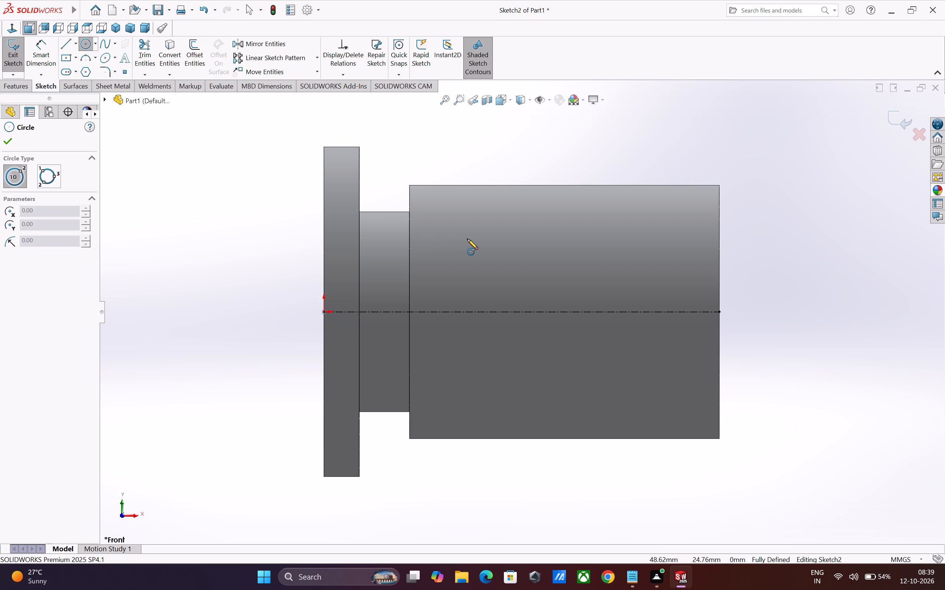
click(468, 240)
click(391, 187)
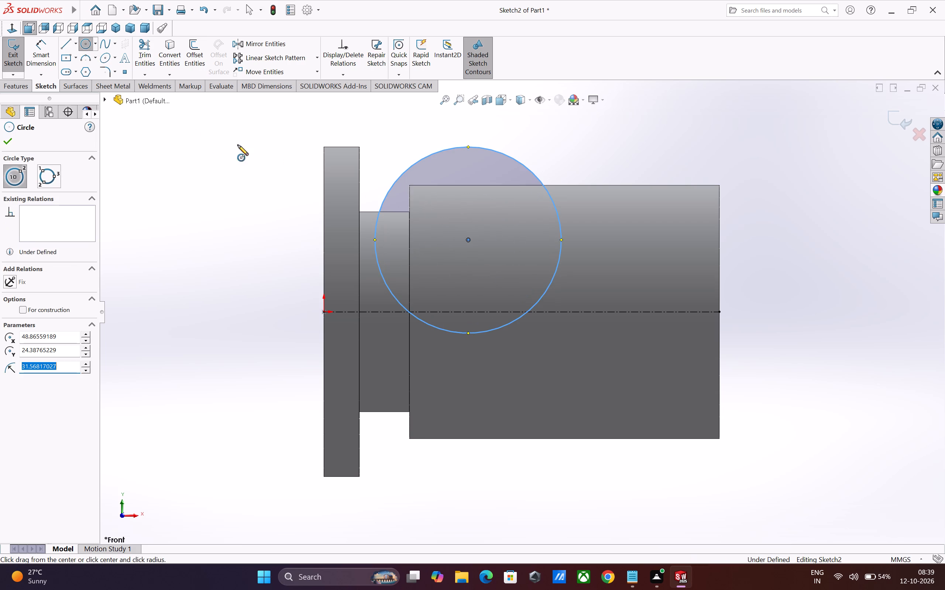
key(Escape)
click(47, 49)
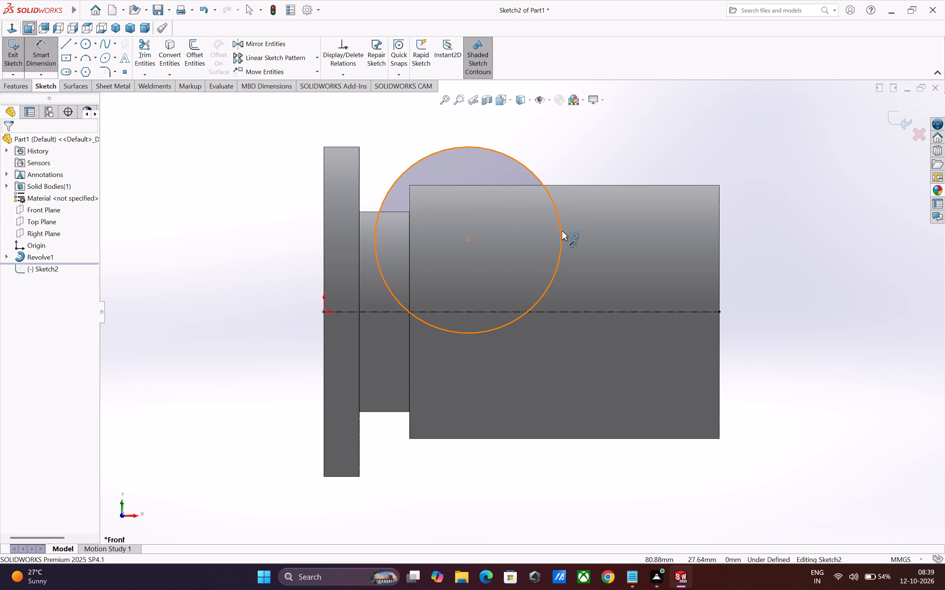
click(562, 231)
click(643, 246)
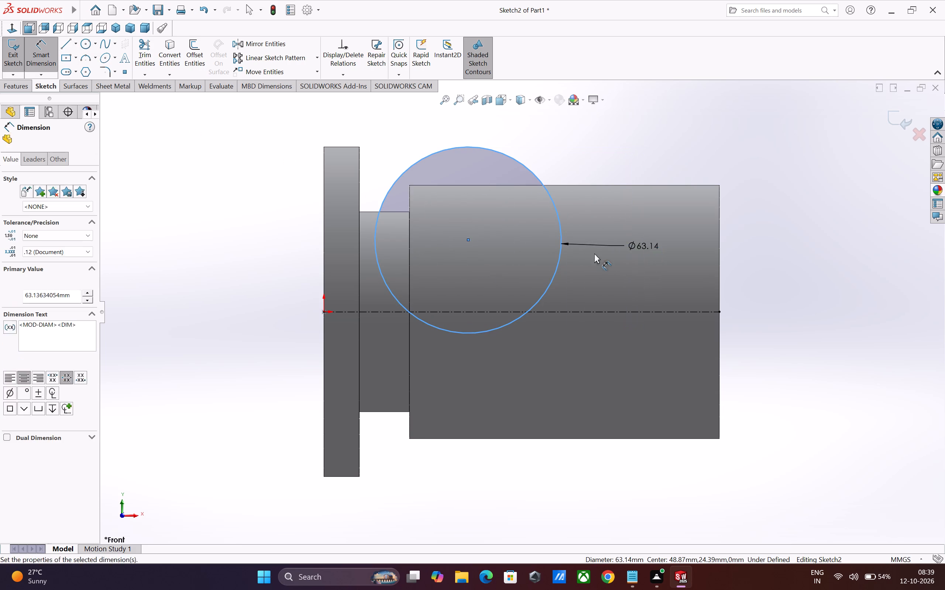
key(7)
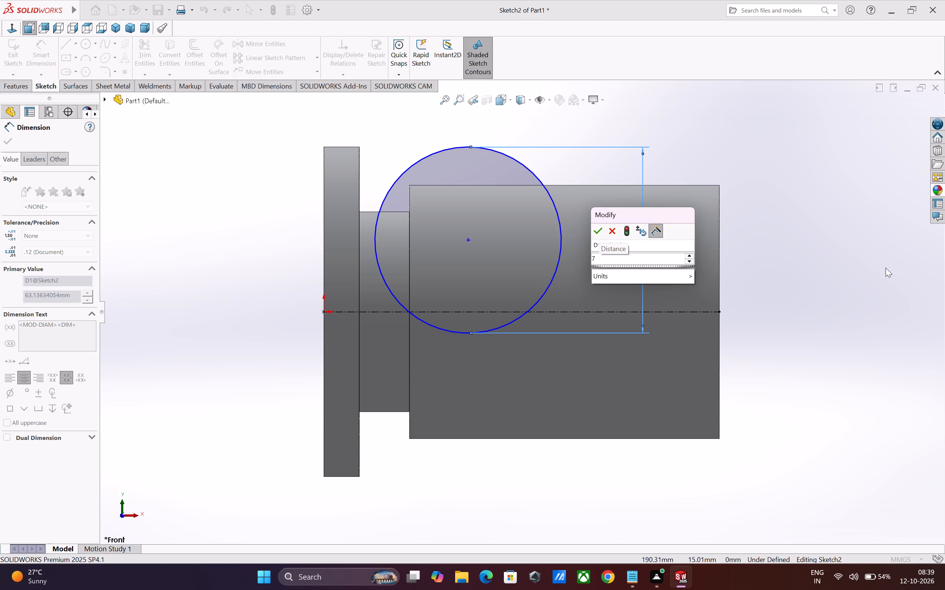
key(2)
key(Return)
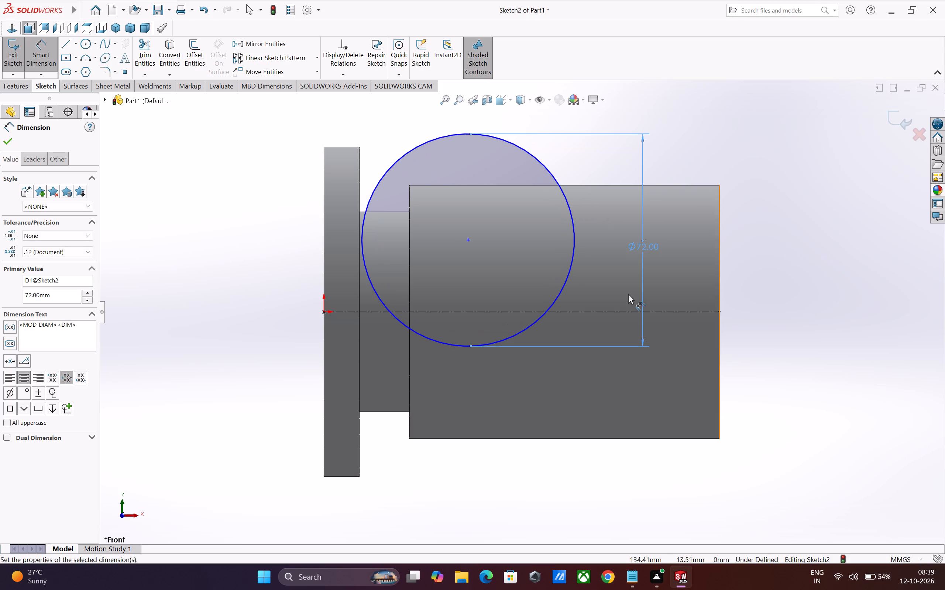
Dimension the circle's center 65 mm horizontally from the flange's outer face.
click(324, 258)
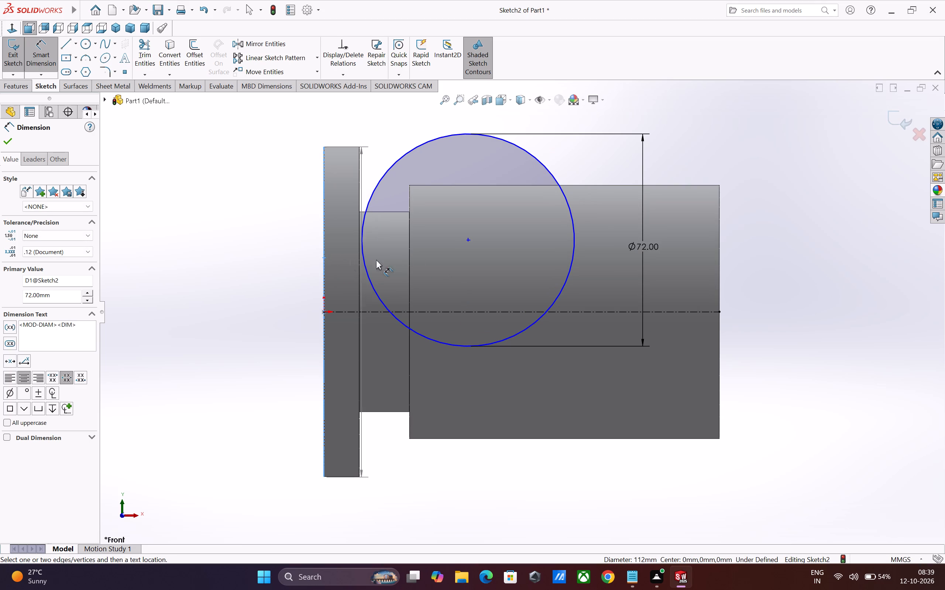
click(467, 240)
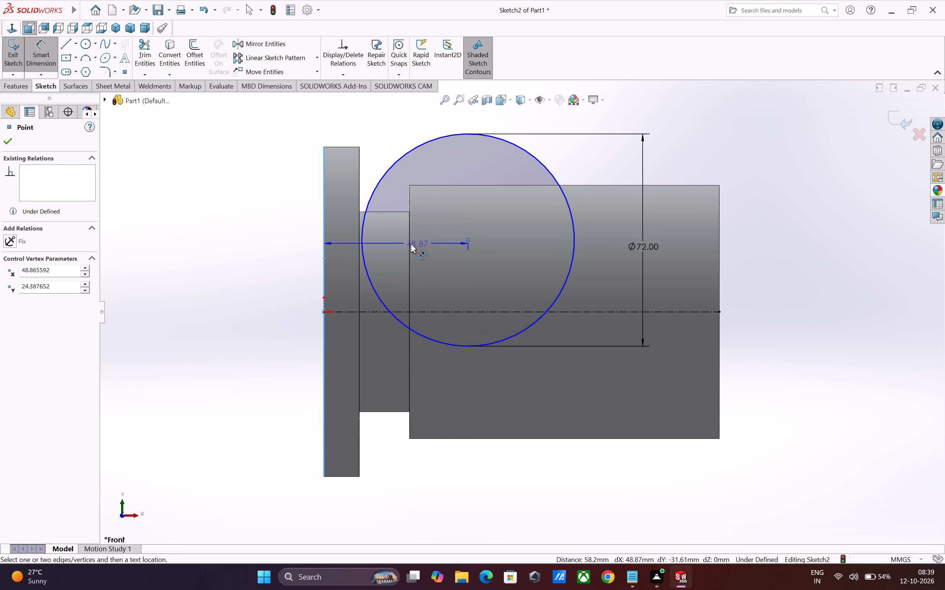
click(404, 243)
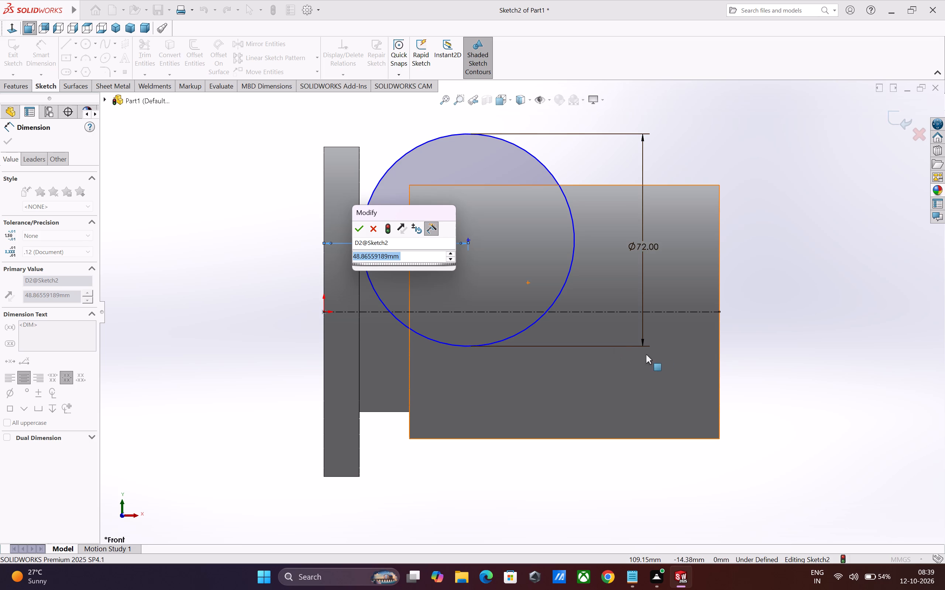
key(6)
key(5)
key(Return)
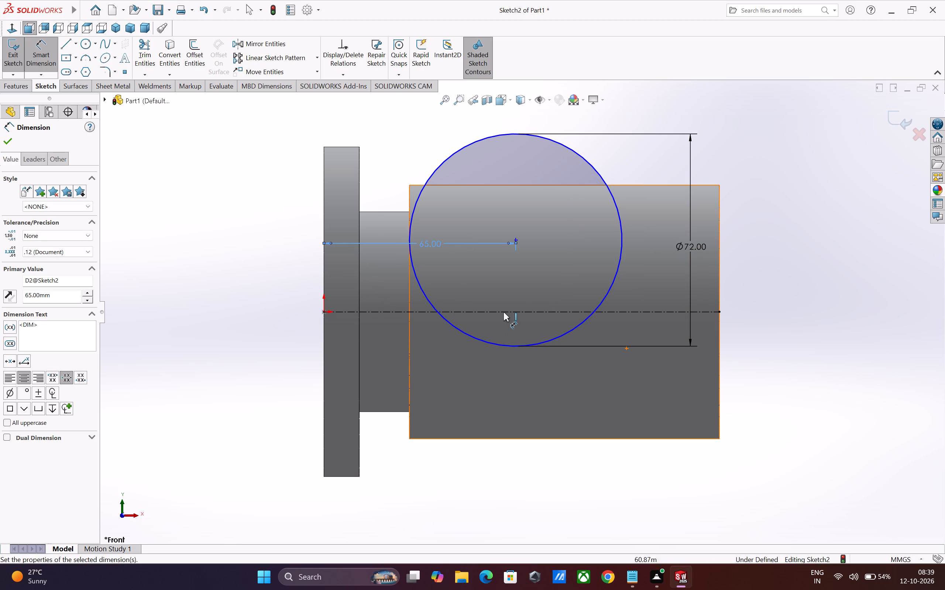
Dimension the circle's center 34.5 mm vertically from the centerline.
click(515, 240)
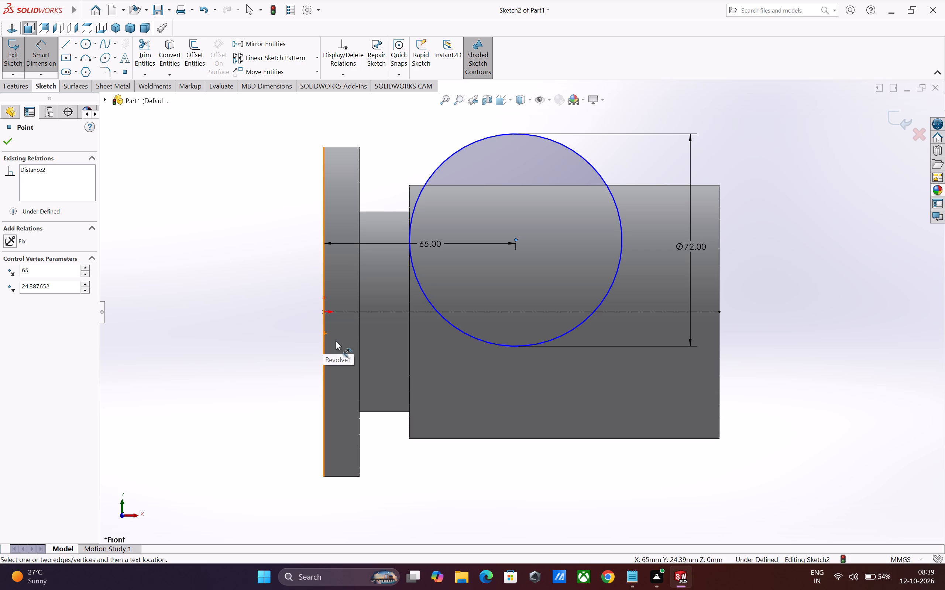
click(413, 313)
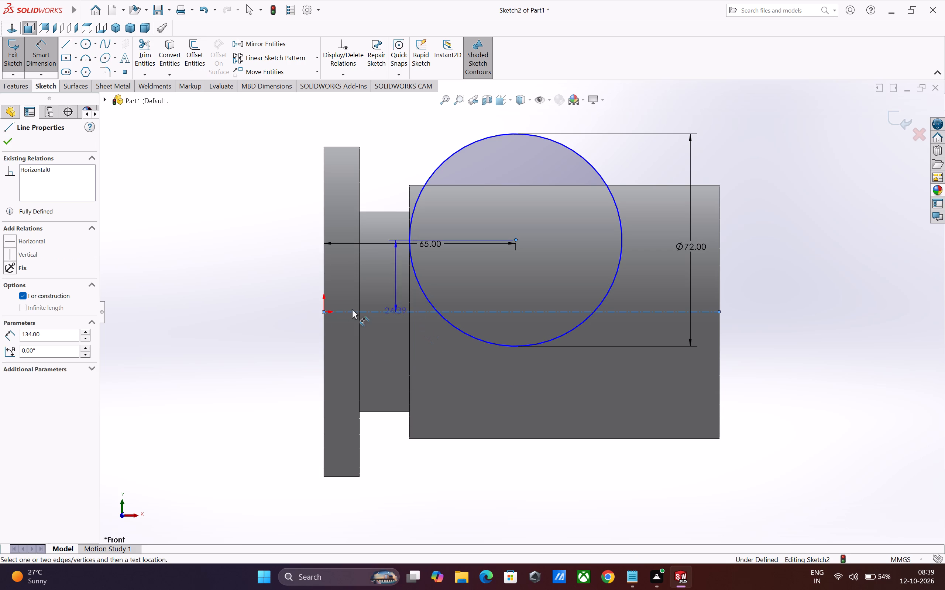
click(281, 290)
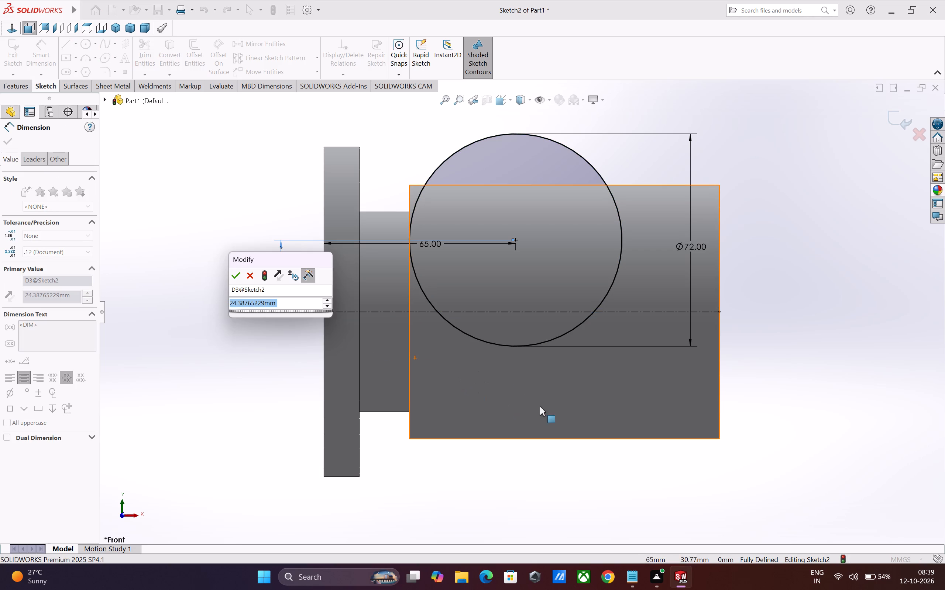
key(3)
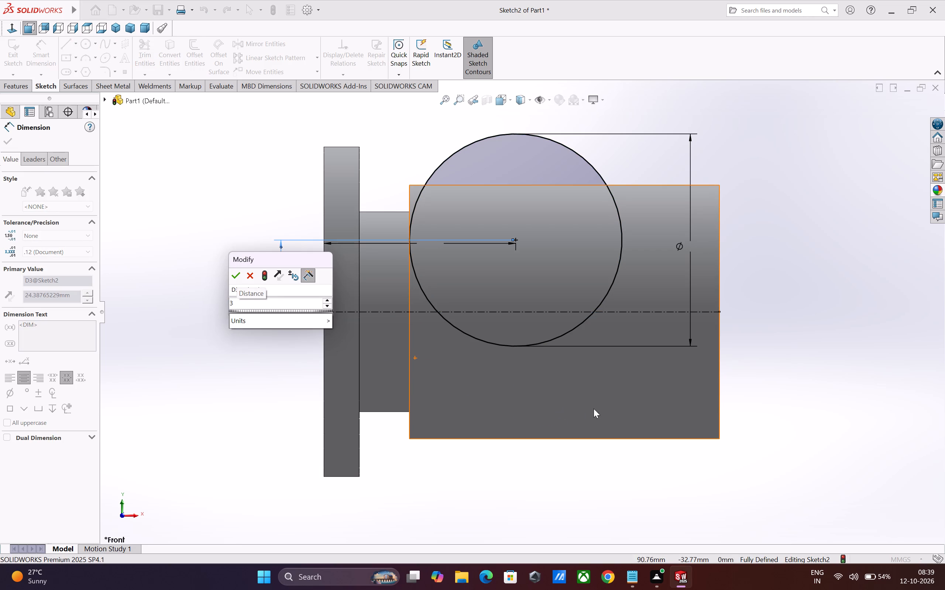
key(4)
key(period)
key(5)
key(Return)
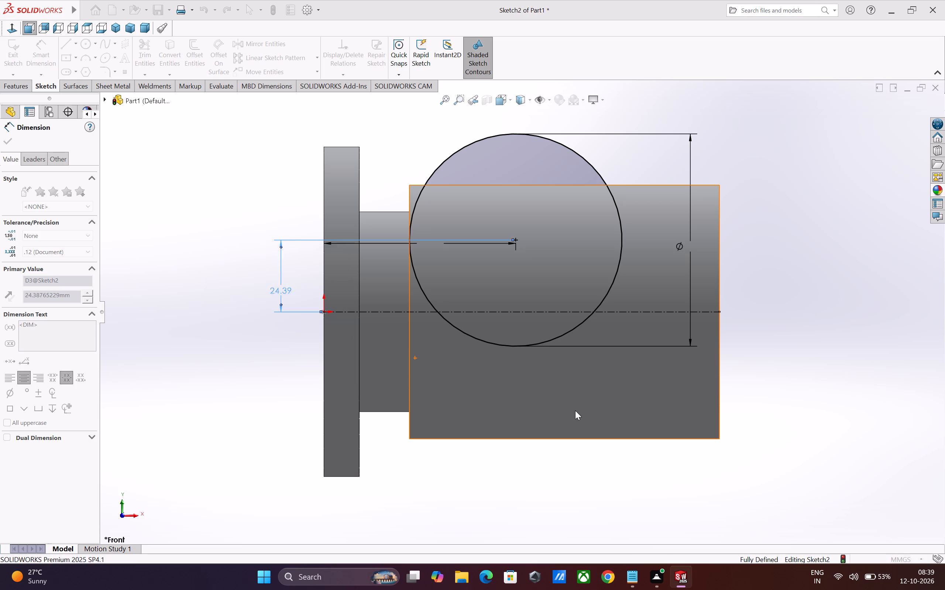
click(242, 394)
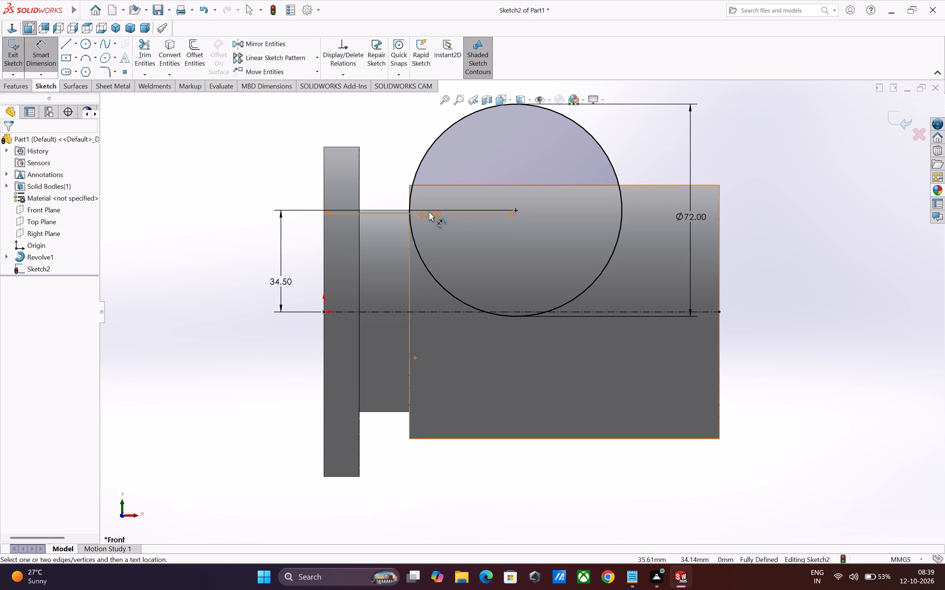
Move the 65 mm dimension upward so it sits above the circle's center.
drag(429, 211, 423, 191)
drag(427, 191, 413, 181)
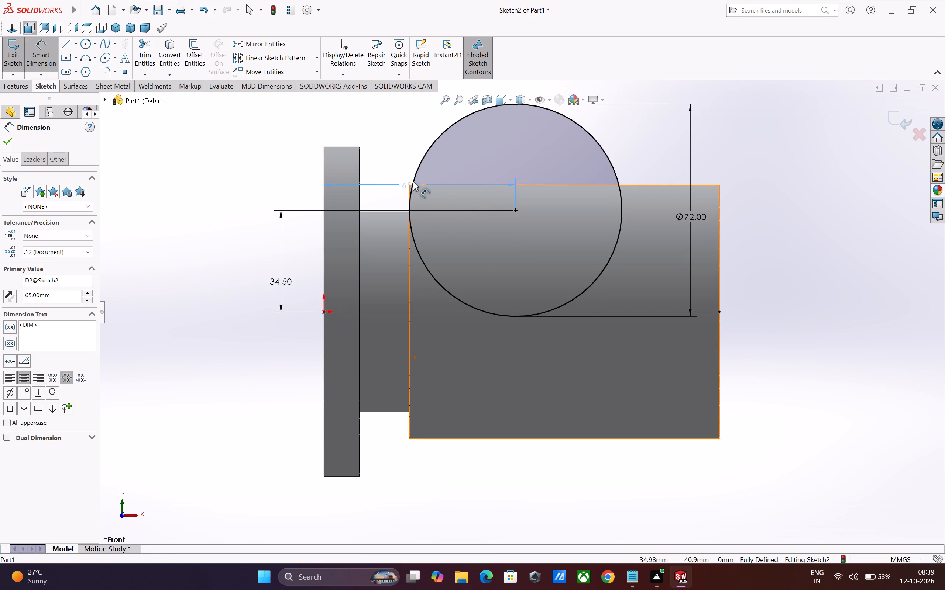
drag(413, 181, 393, 165)
click(260, 167)
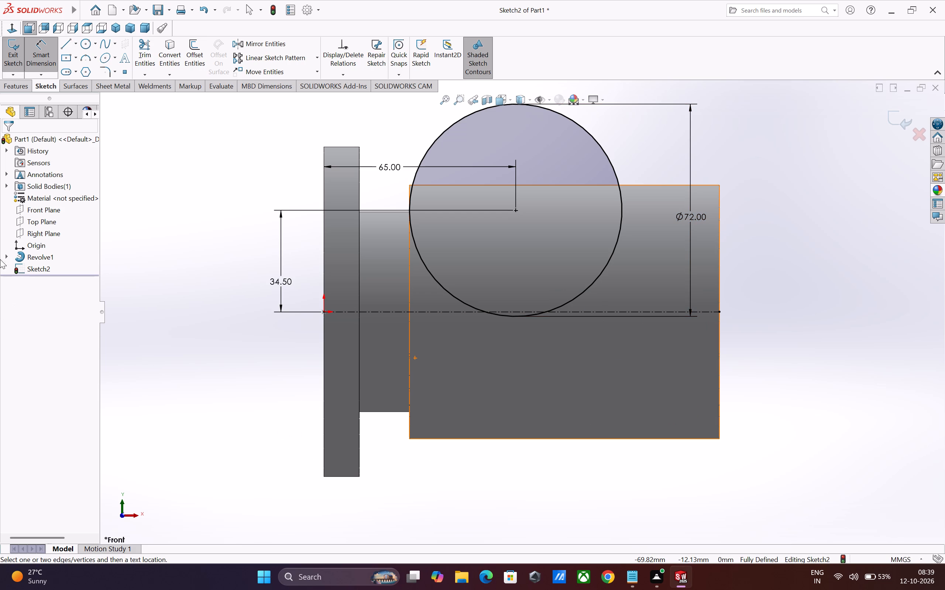
Sketch seven connected horizontal and vertical lines from inside the circle's upper flange side, around the body's free end, to the circle's flange-side quadrant point.
click(65, 43)
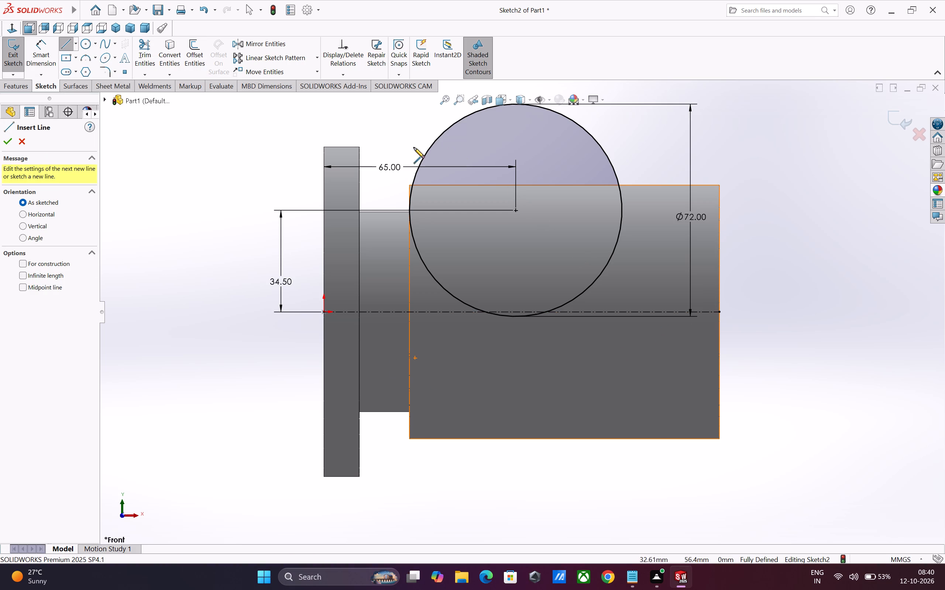
scroll(443, 170, up, 3)
scroll(475, 215, down, 1)
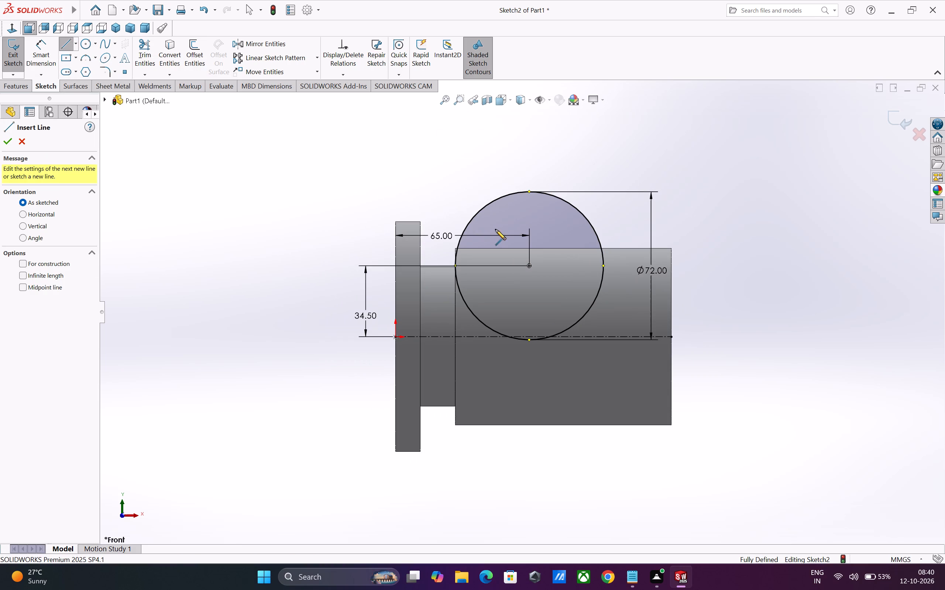
click(475, 225)
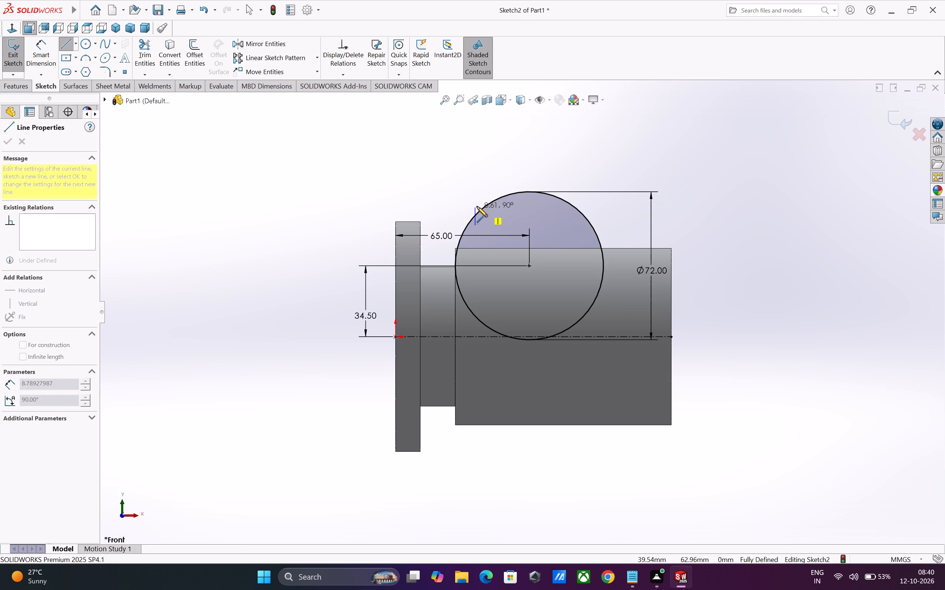
click(477, 205)
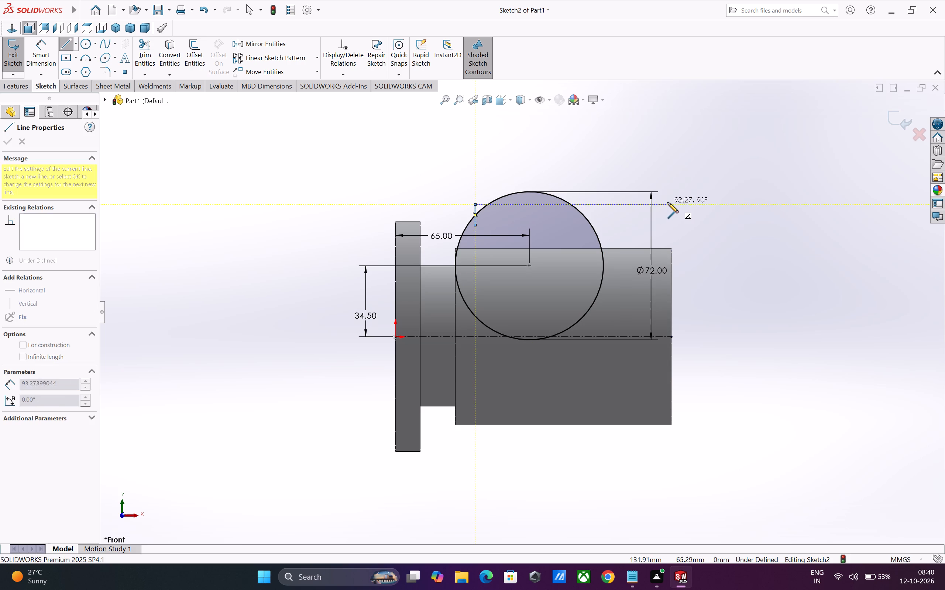
click(689, 204)
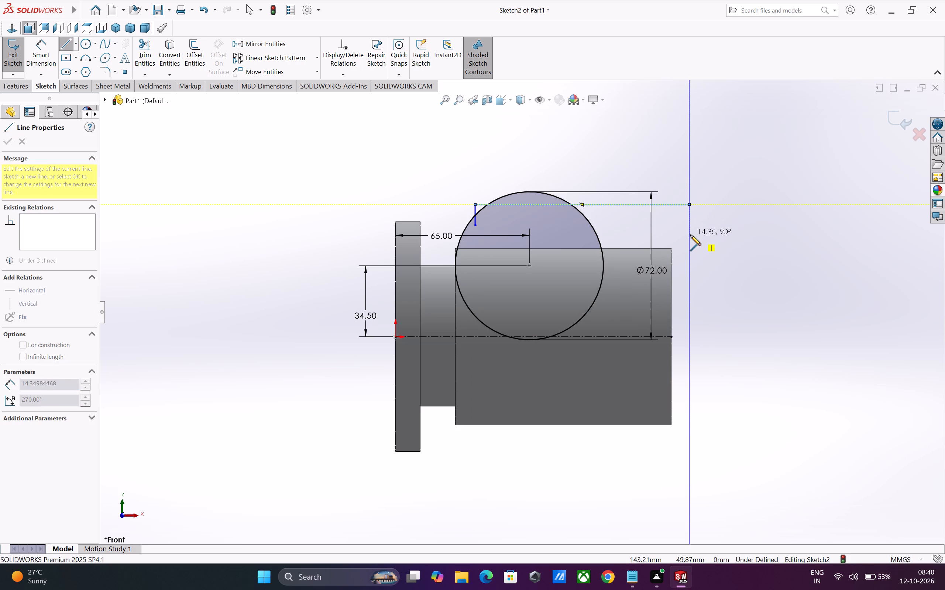
click(690, 236)
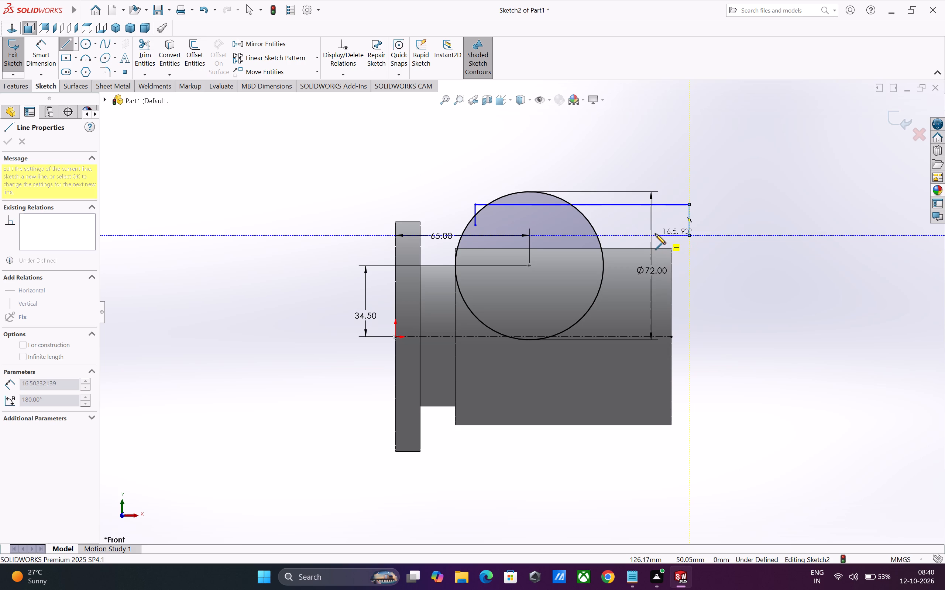
click(655, 234)
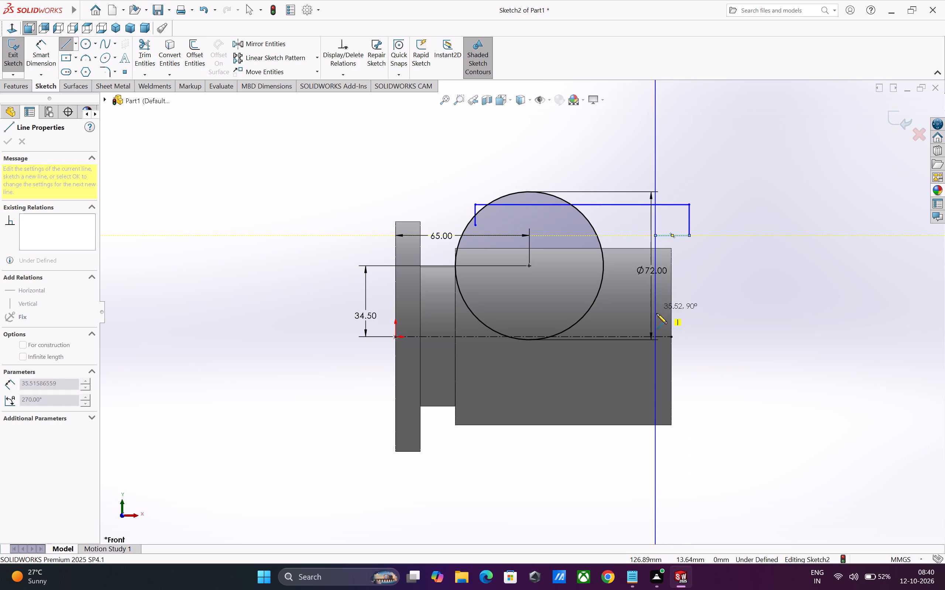
click(656, 406)
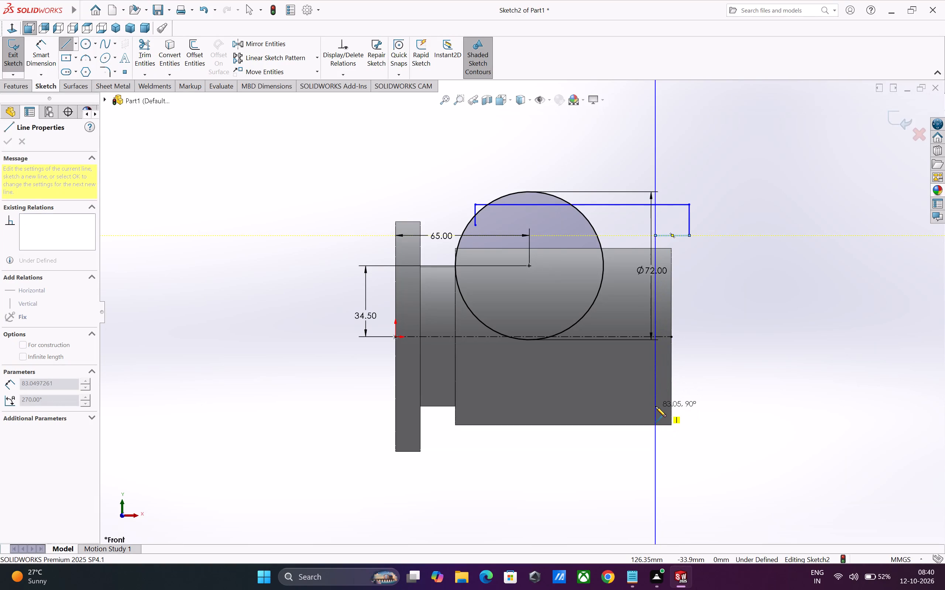
click(456, 406)
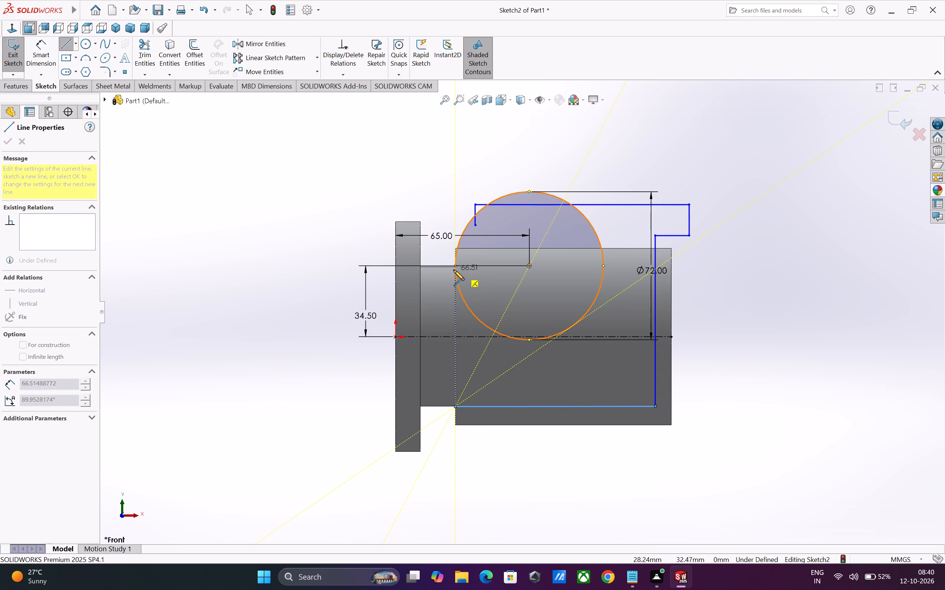
click(456, 265)
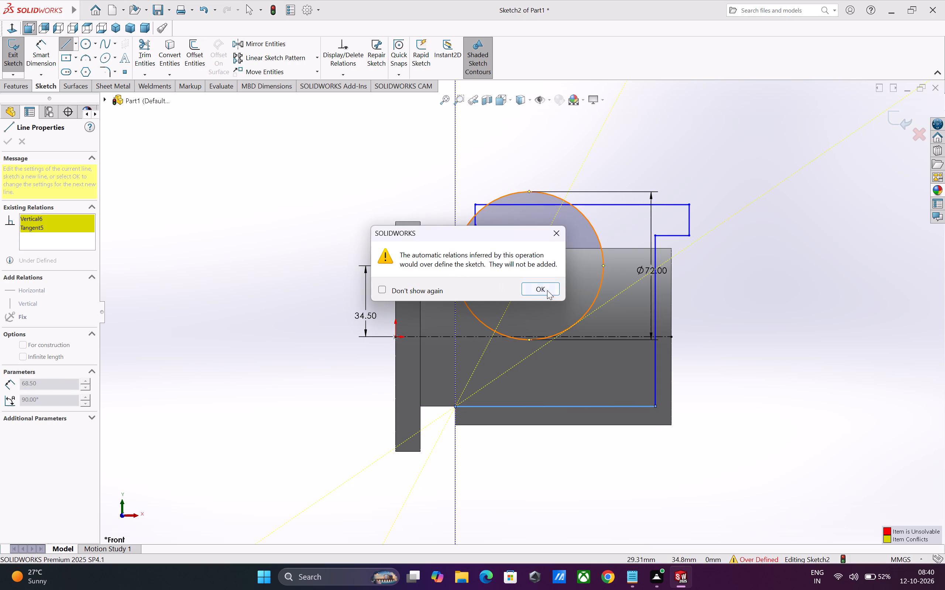
click(552, 292)
key(Escape)
key(Escape)
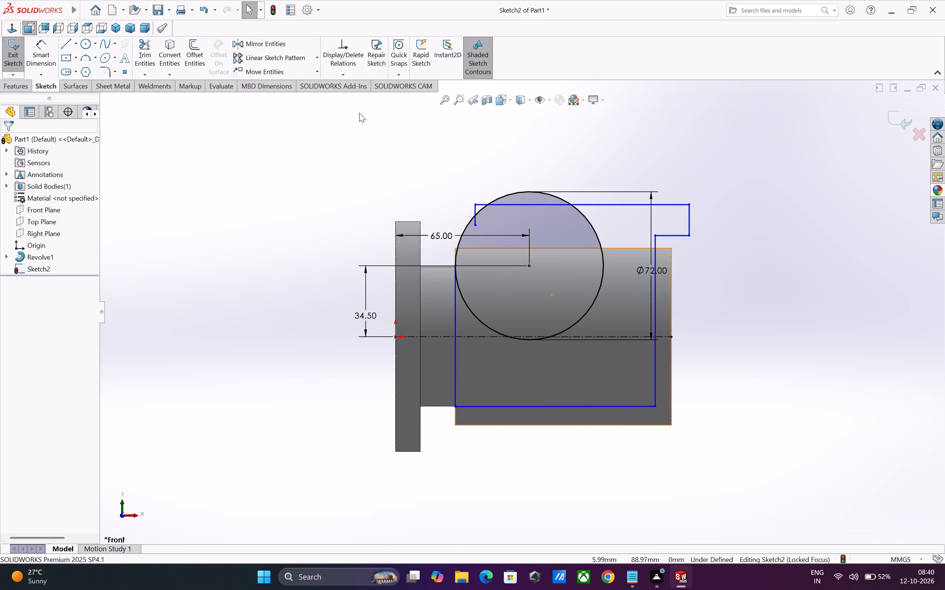
Dimension the profile's bottom horizontal line to a length of 90 mm.
click(39, 52)
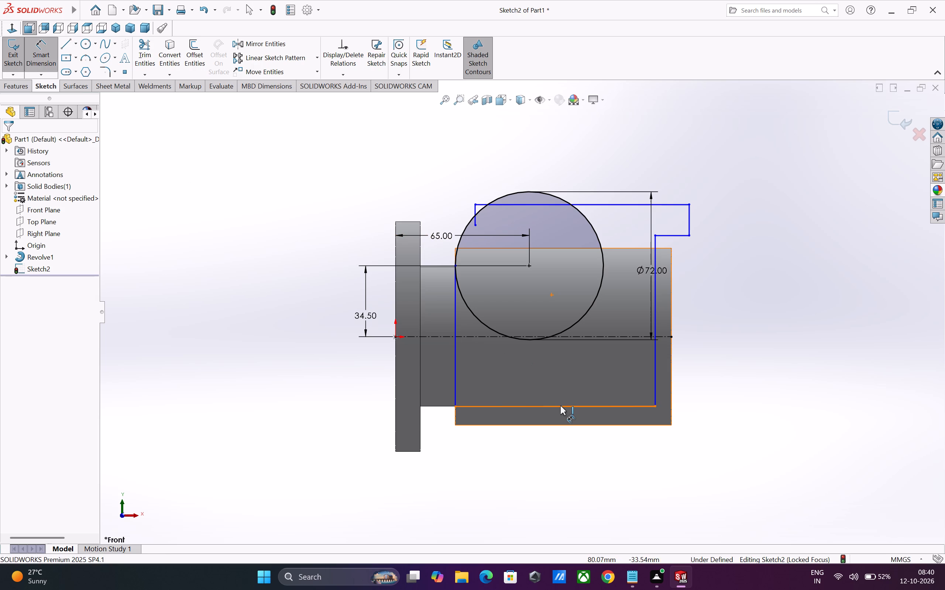
click(560, 406)
click(561, 446)
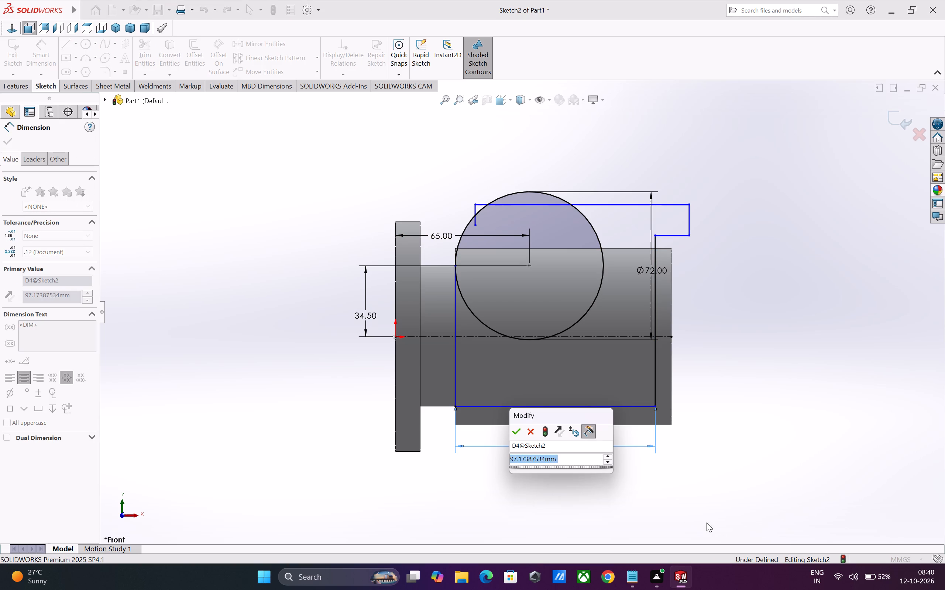
text(90)
key(Return)
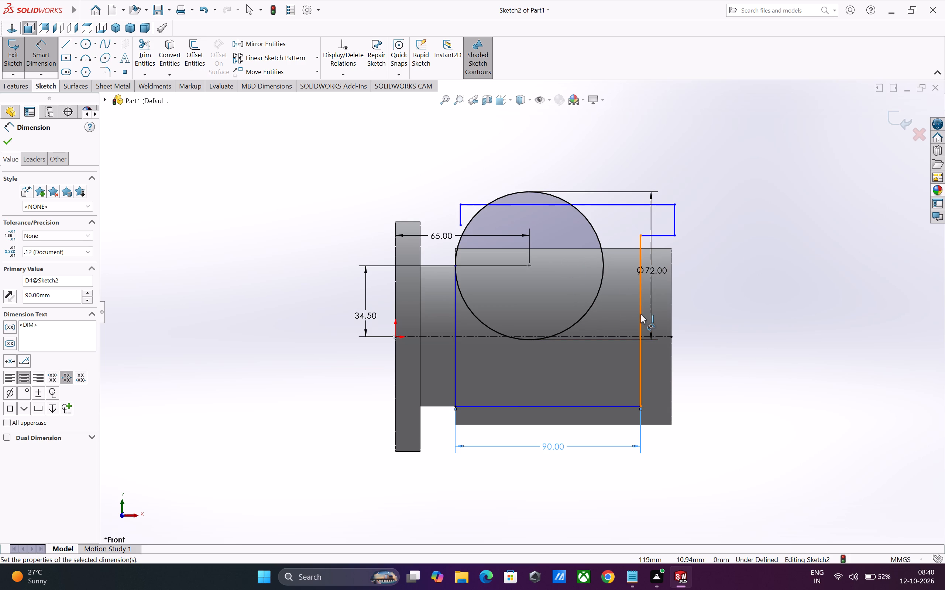
Dimension the short vertical line at the profile's free-end step to a length of 15 mm.
click(674, 223)
click(698, 222)
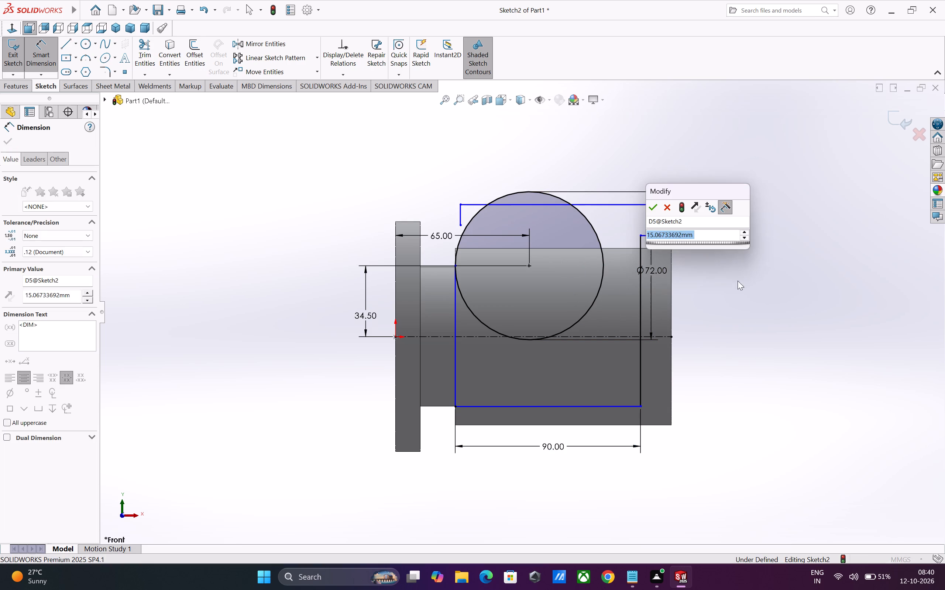
key(1)
key(5)
key(Return)
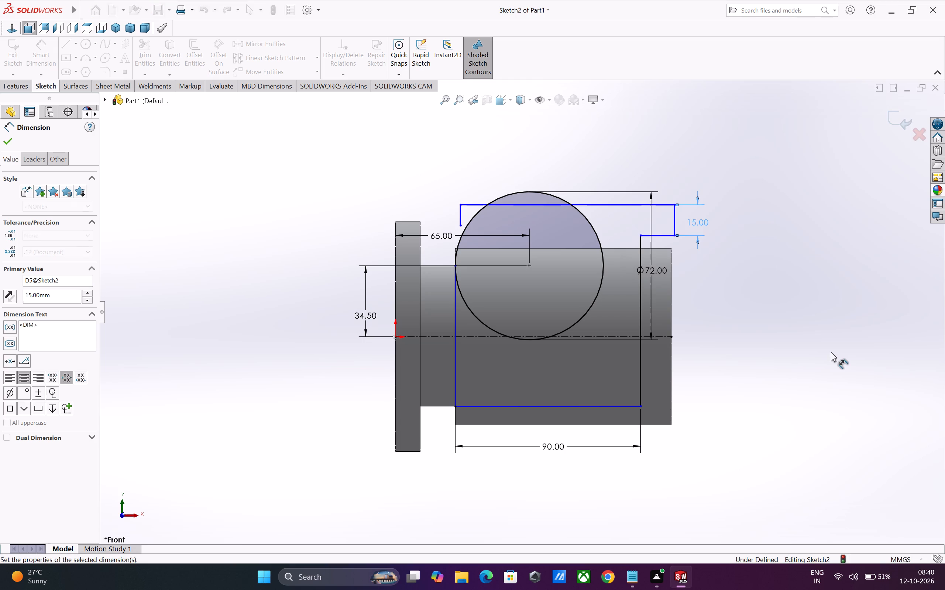
key(Escape)
key(Escape)
key(Escape)
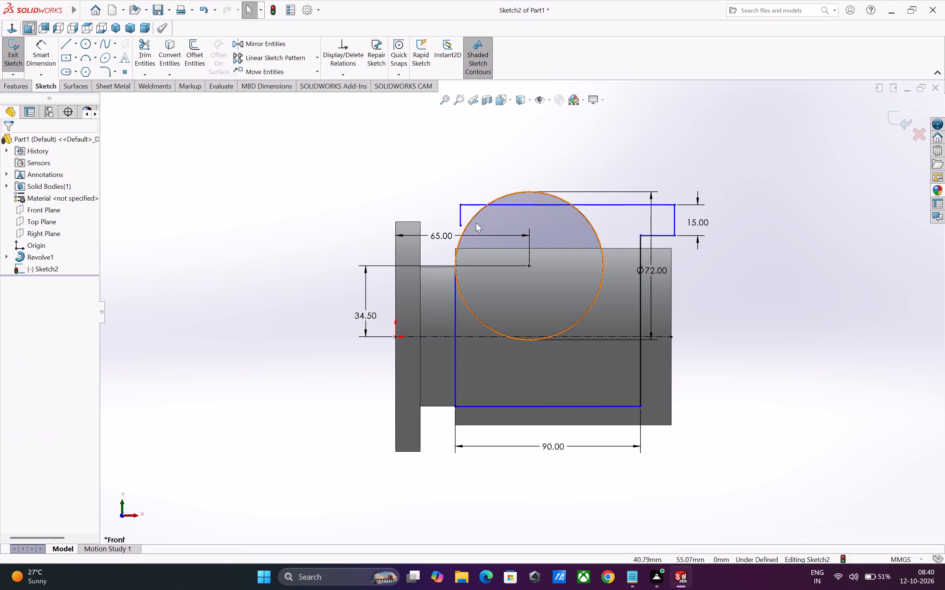
key(Escape)
key(Escape)
key(Escape)
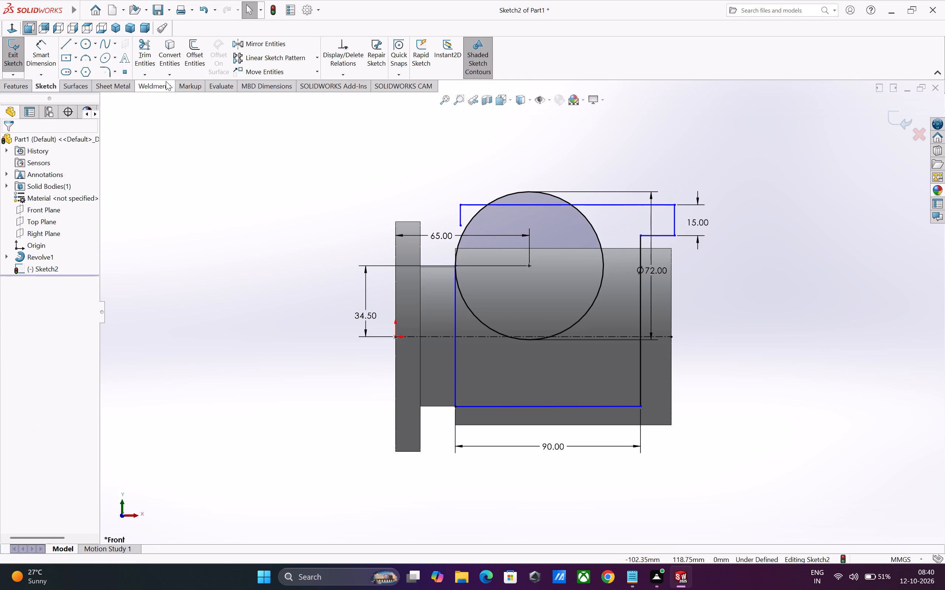
Extend the short flange-side vertical line below the top line until it meets the circle.
click(148, 74)
click(156, 97)
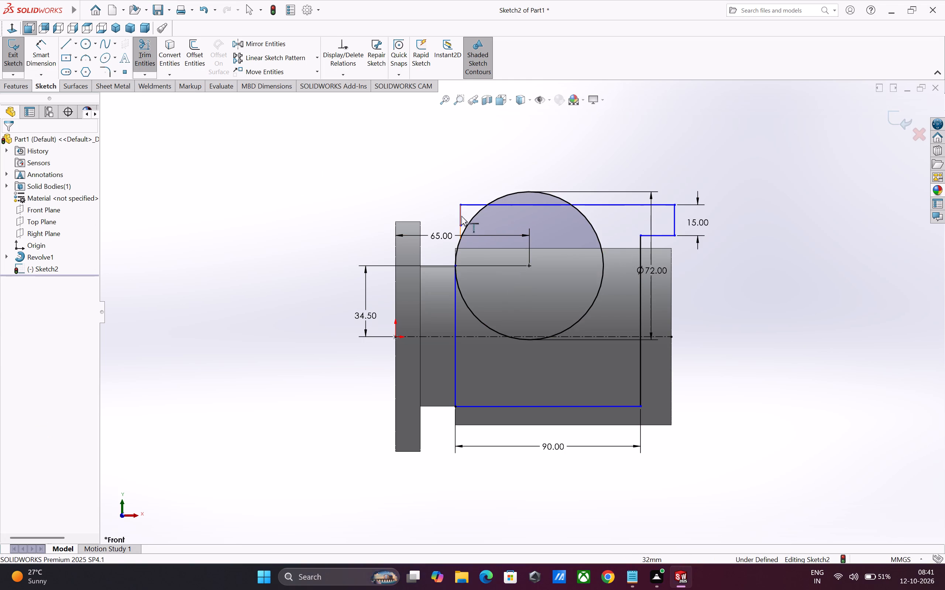
click(460, 226)
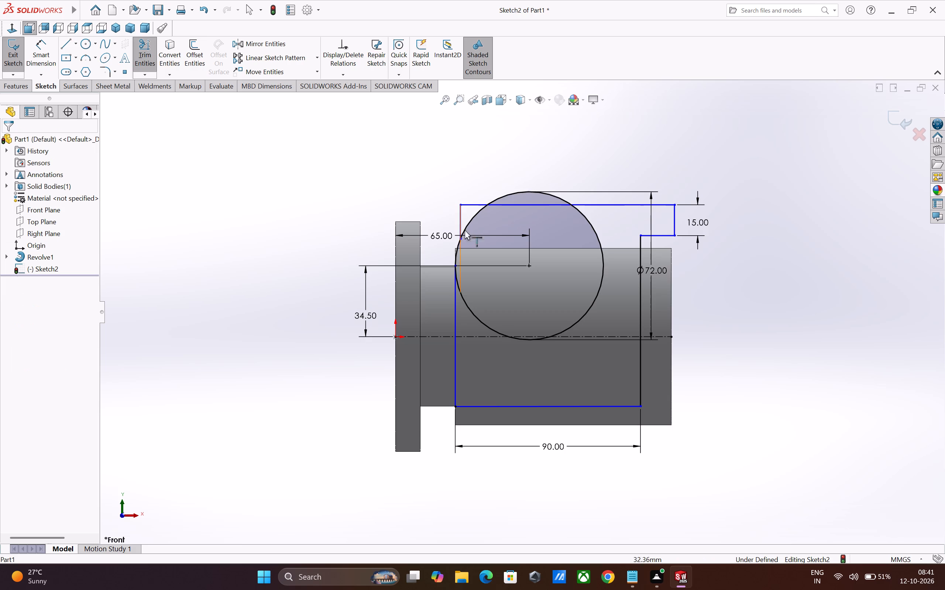
key(Escape)
key(Escape)
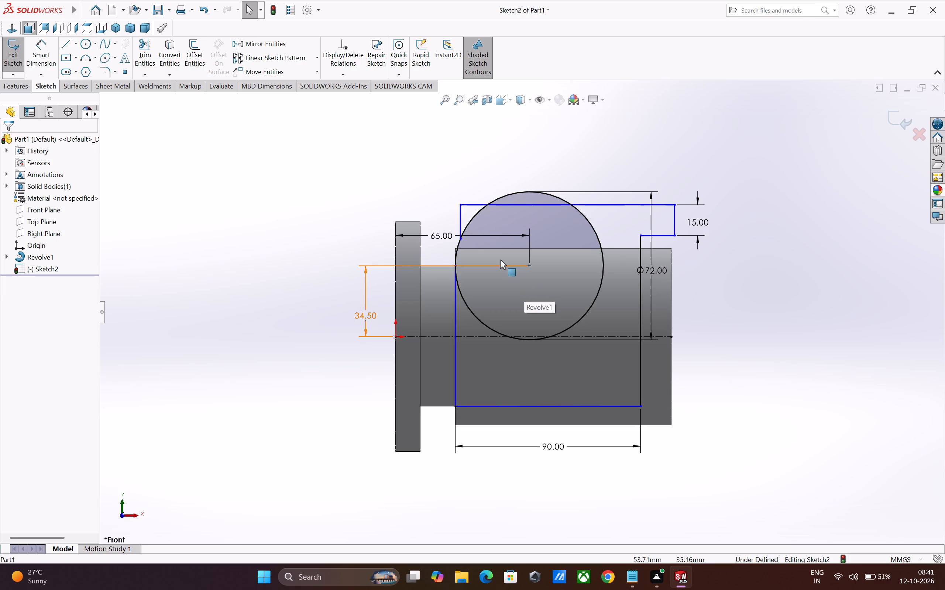
Dimension the profile's top horizontal line 68 mm above the centerline.
click(46, 61)
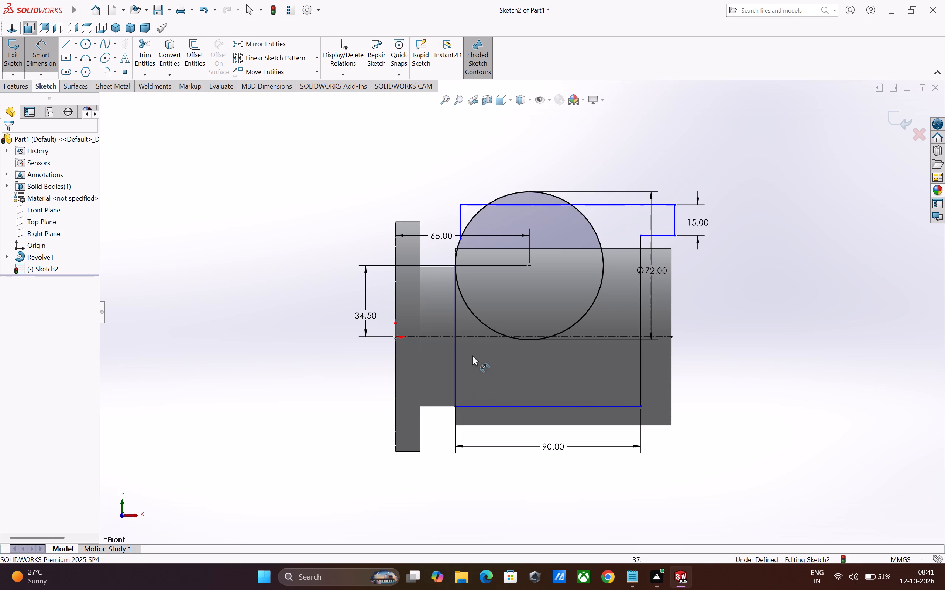
click(464, 337)
click(468, 204)
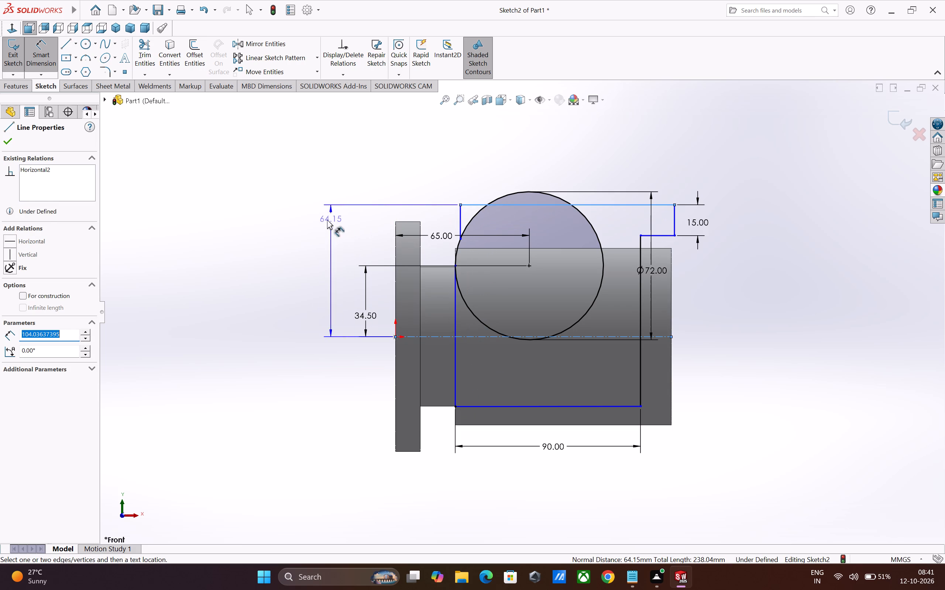
click(307, 246)
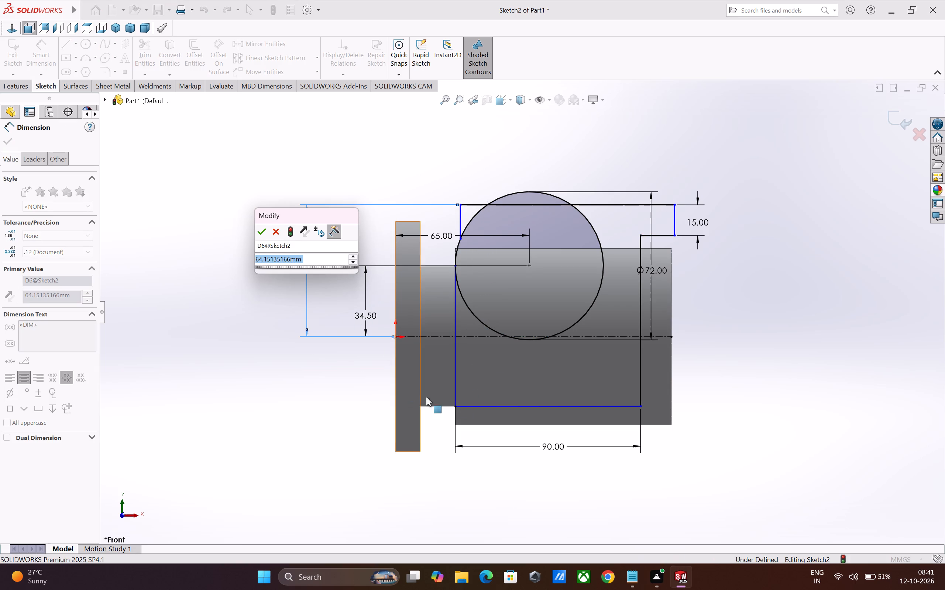
text(68)
key(Return)
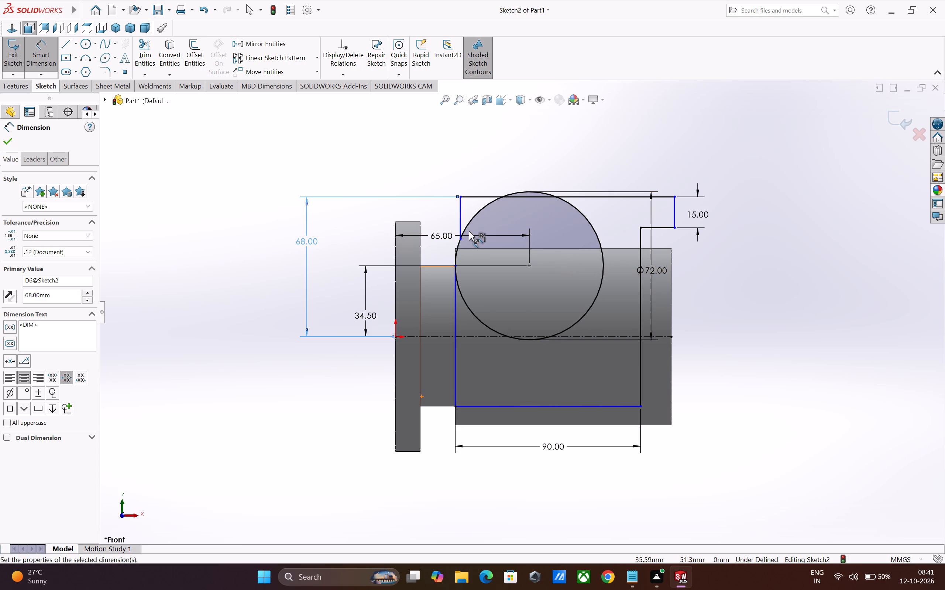
Dimension the horizontal distance between the short flange-side vertical line and the short free-end vertical line as 105 mm.
click(460, 214)
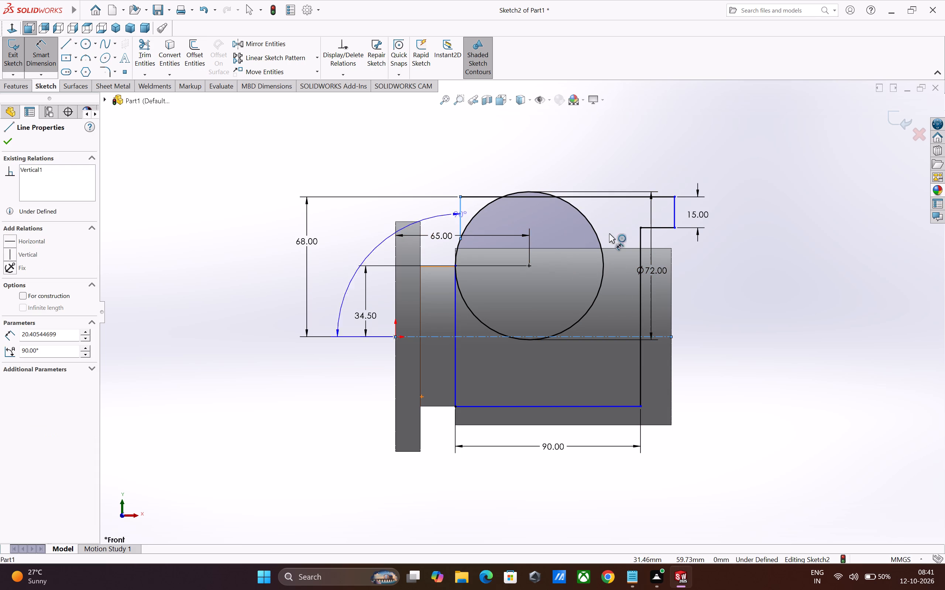
click(674, 216)
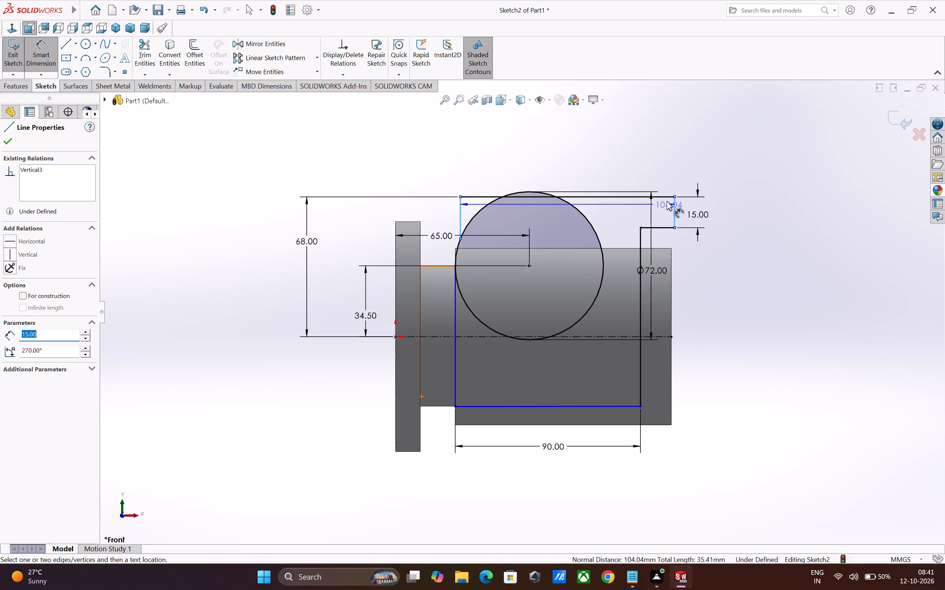
click(584, 147)
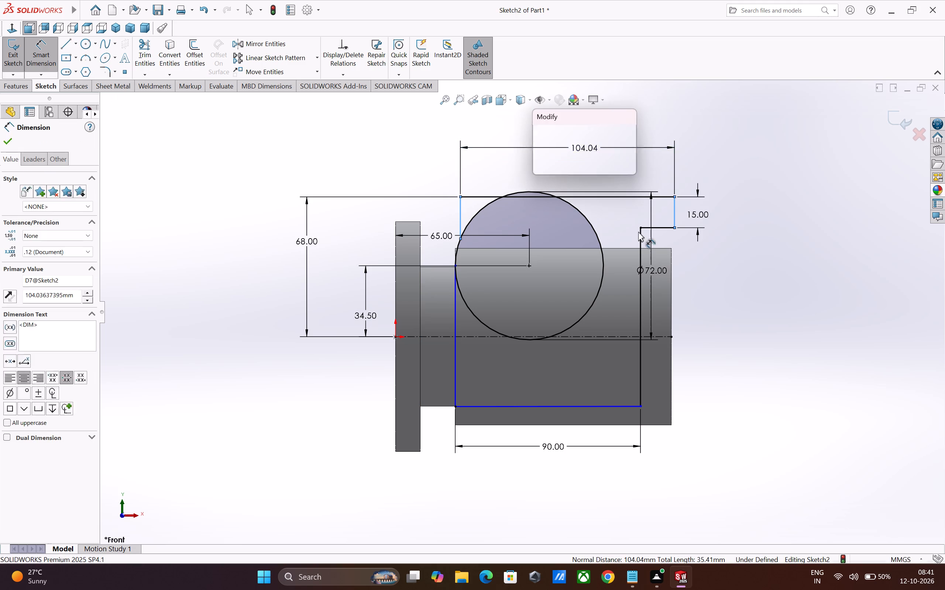
key(1)
key(0)
key(5)
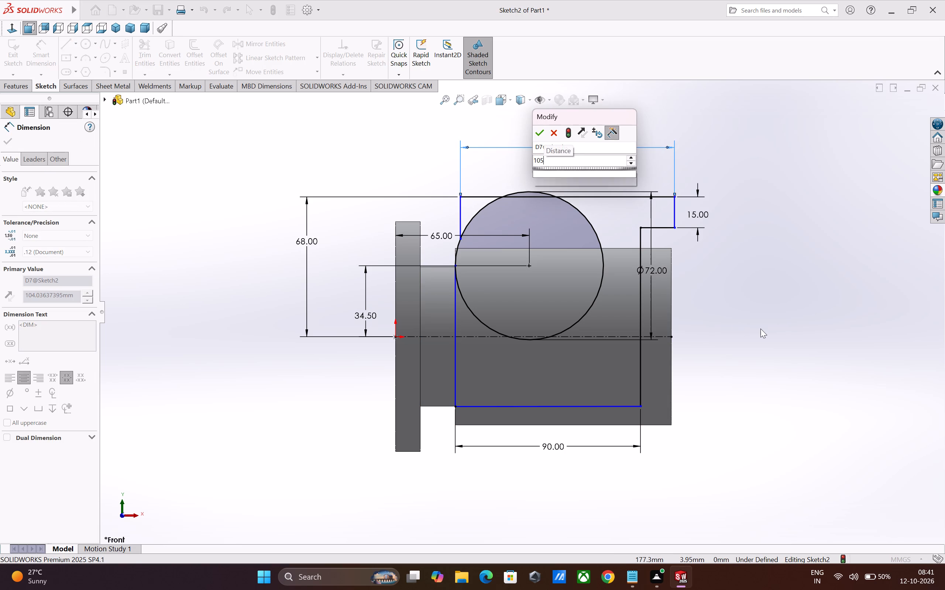
key(Return)
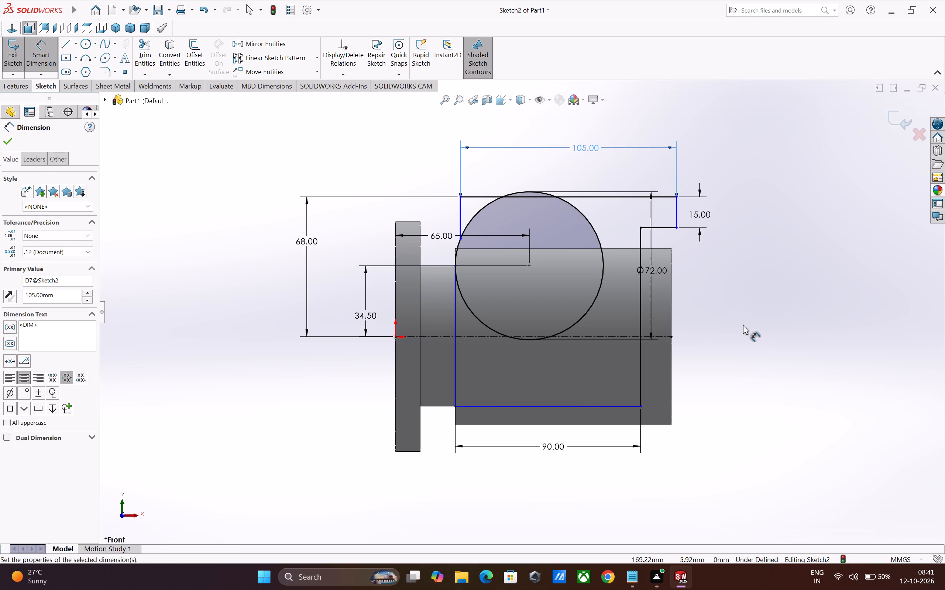
click(765, 302)
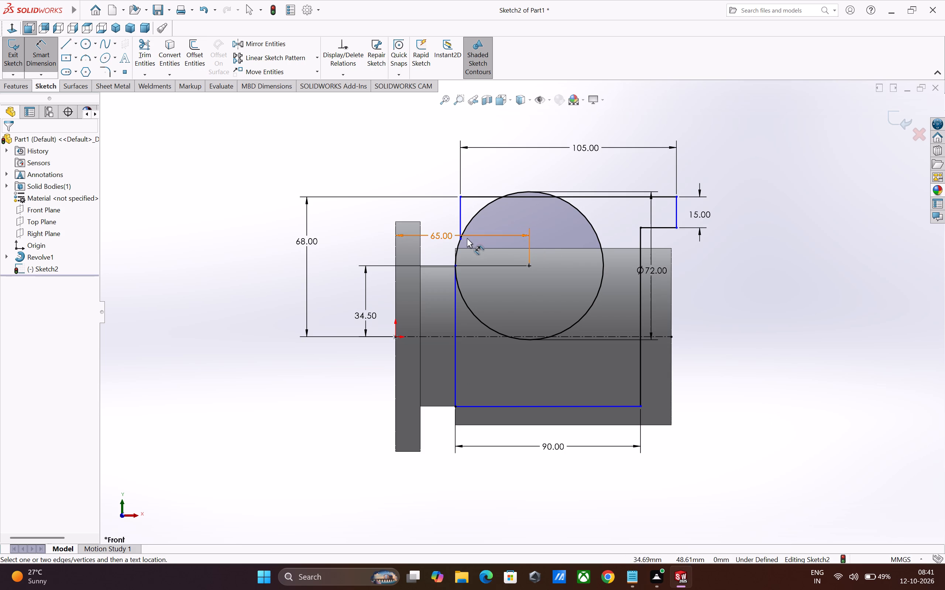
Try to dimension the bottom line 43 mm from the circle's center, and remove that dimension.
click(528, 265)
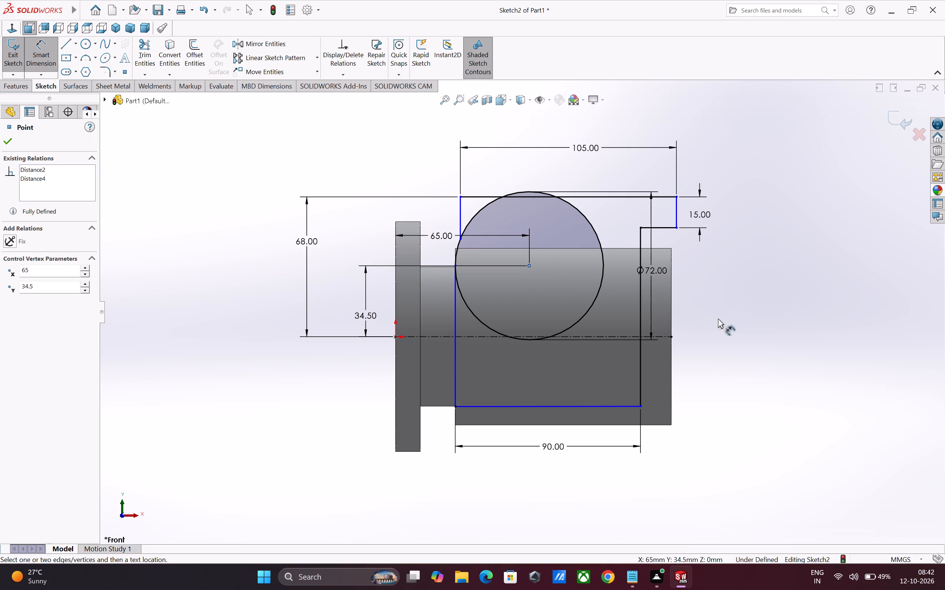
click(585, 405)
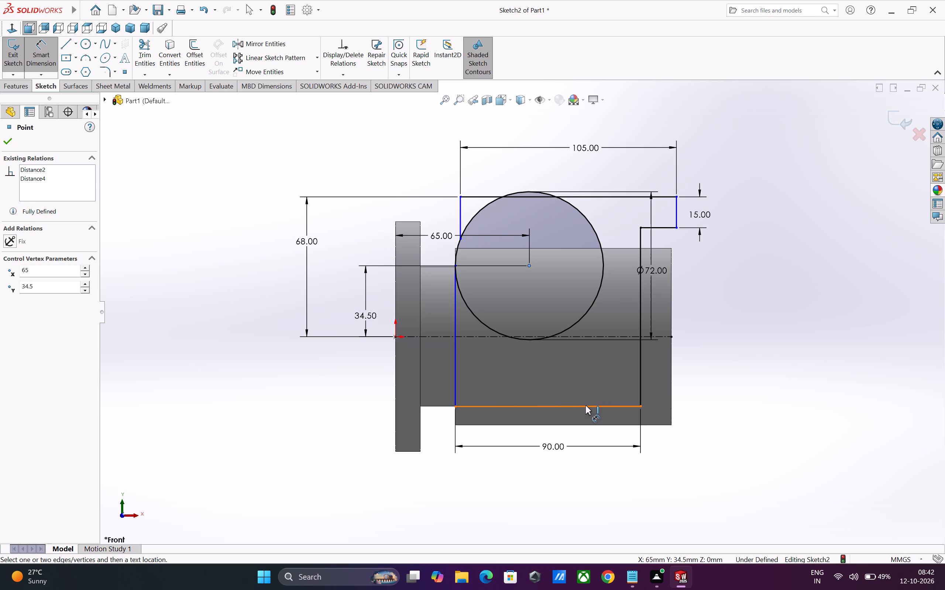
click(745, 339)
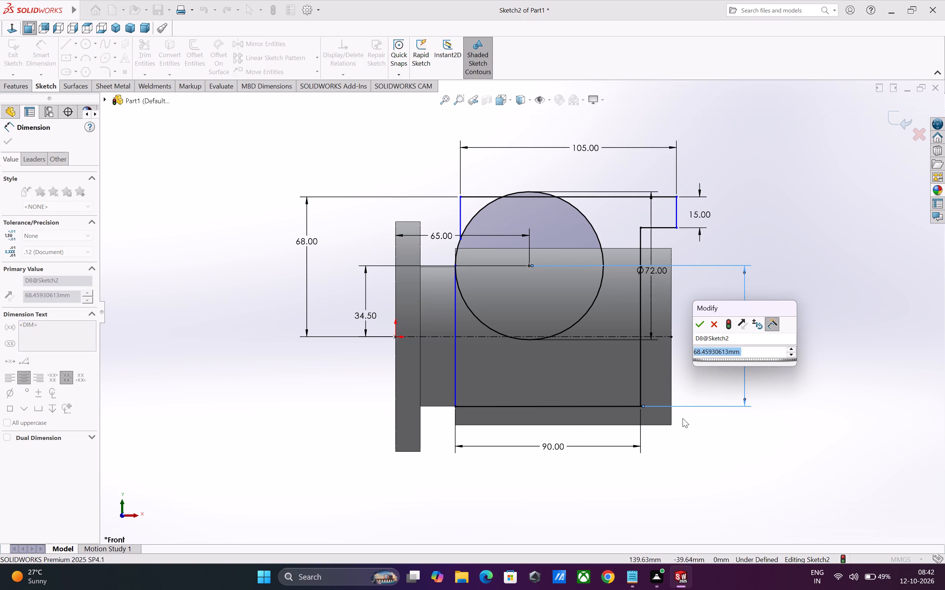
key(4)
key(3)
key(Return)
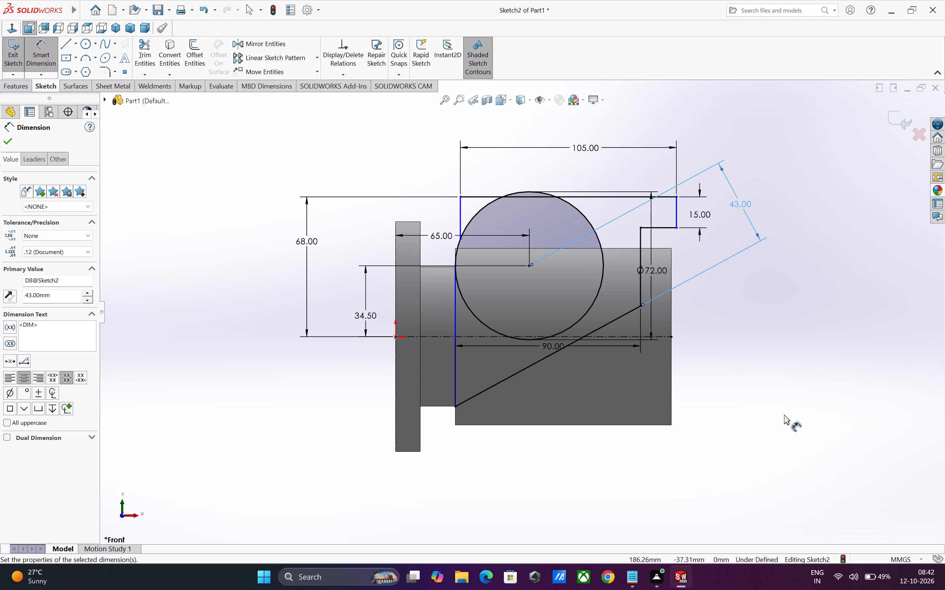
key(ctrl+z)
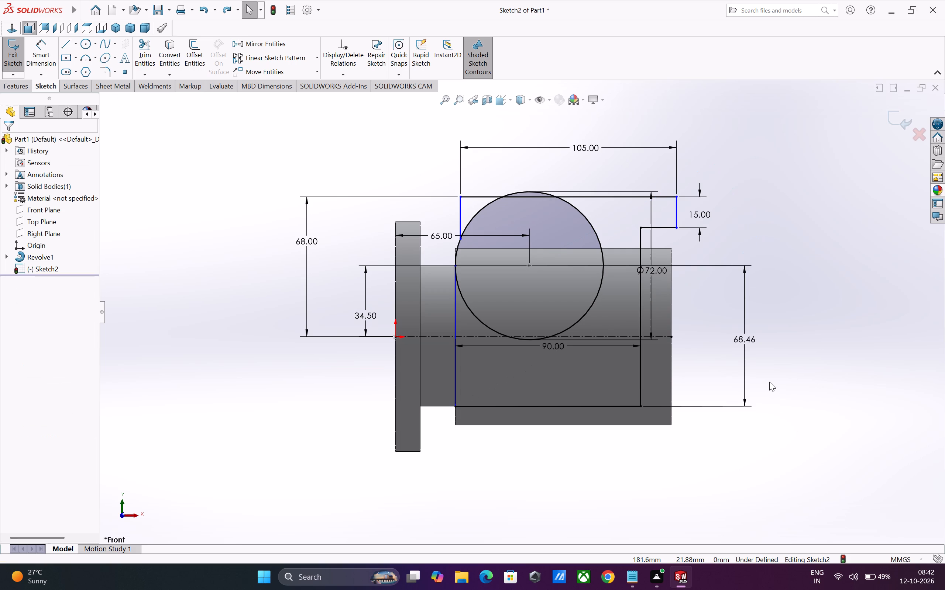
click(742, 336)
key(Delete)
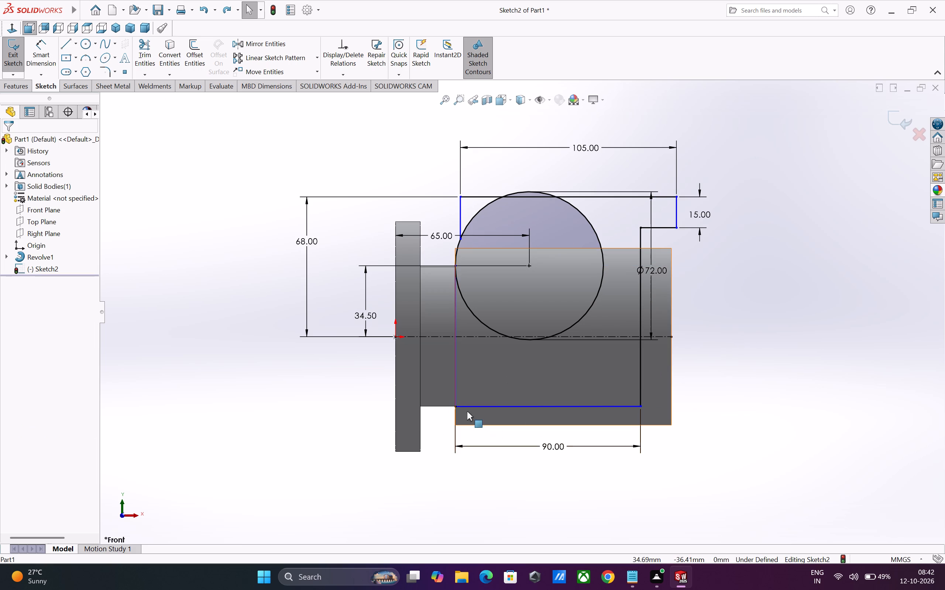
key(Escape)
Delete the relation holding the bottom line's flange-side endpoint on the body's corner, and move the line up about 5 mm.
click(454, 408)
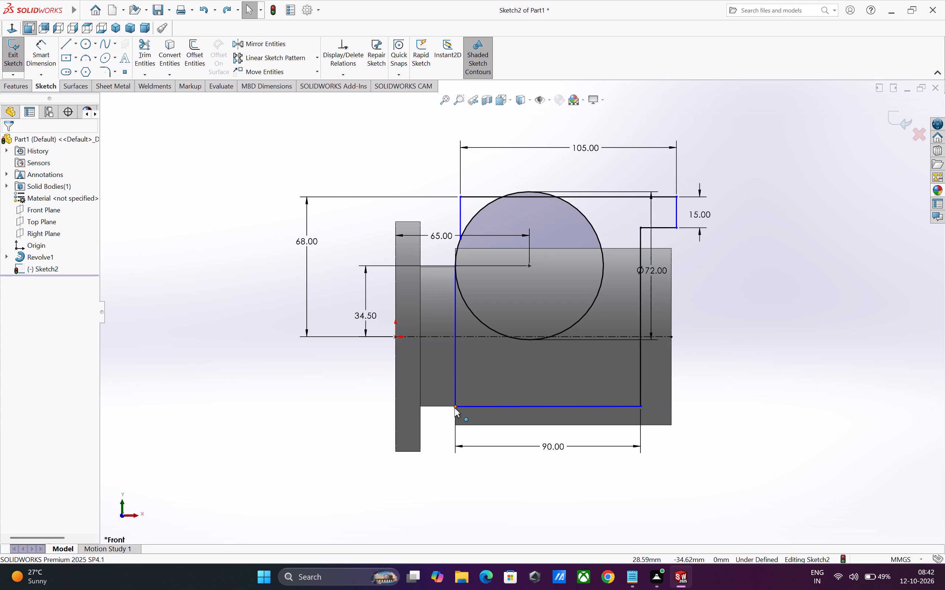
click(457, 412)
key(Delete)
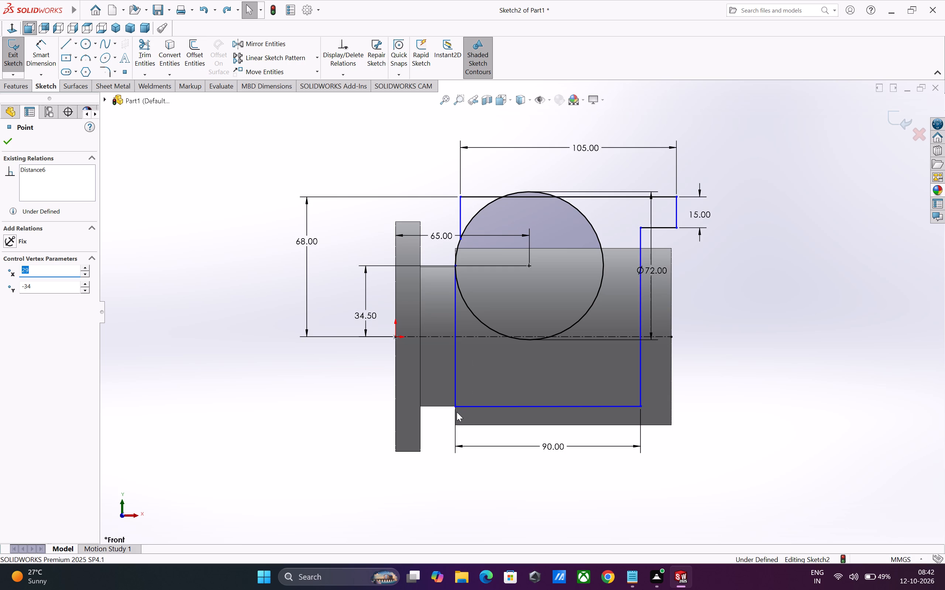
drag(511, 405, 512, 396)
key(Escape)
Dimension the profile's bottom line 43 mm vertically below the circle's center.
click(36, 56)
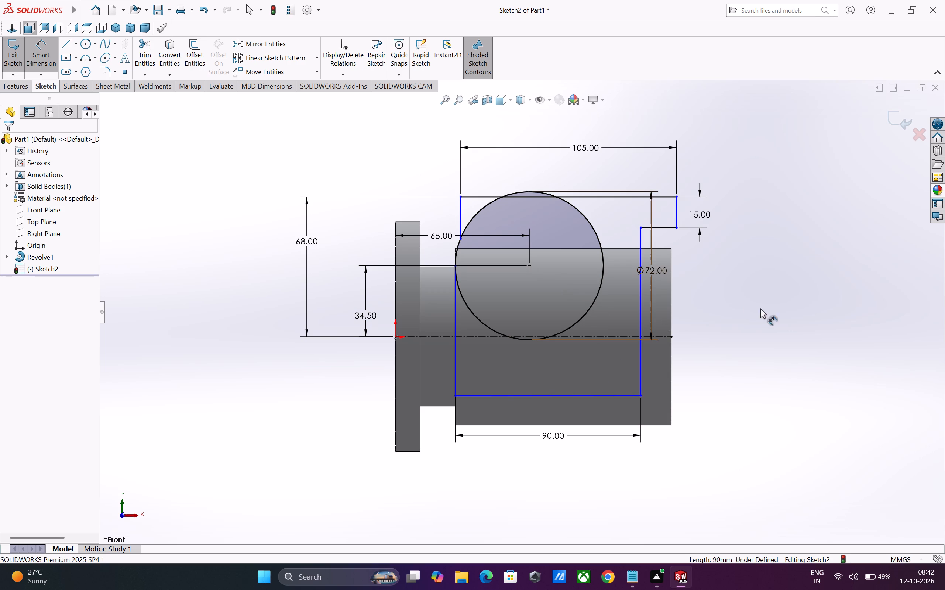
click(529, 265)
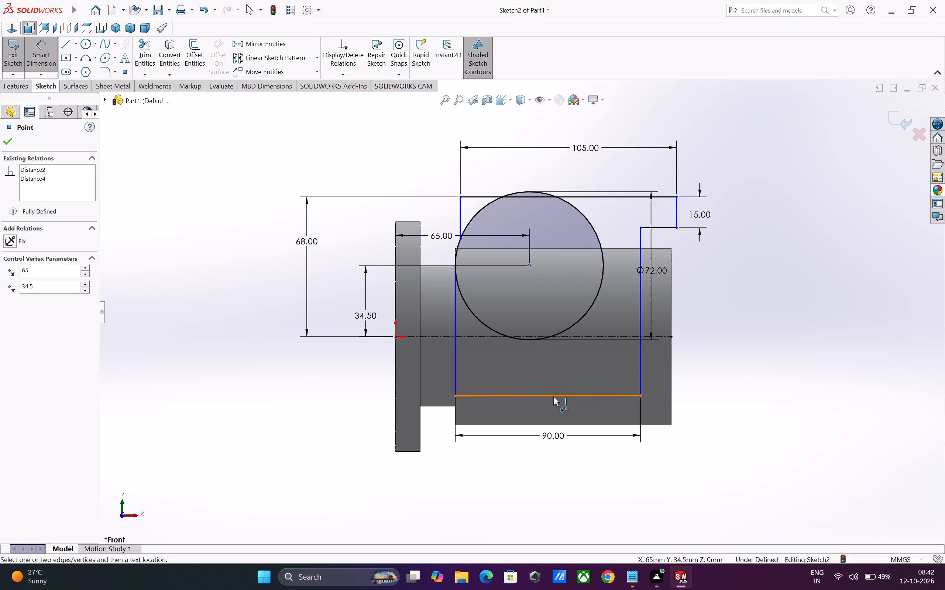
click(553, 396)
click(722, 338)
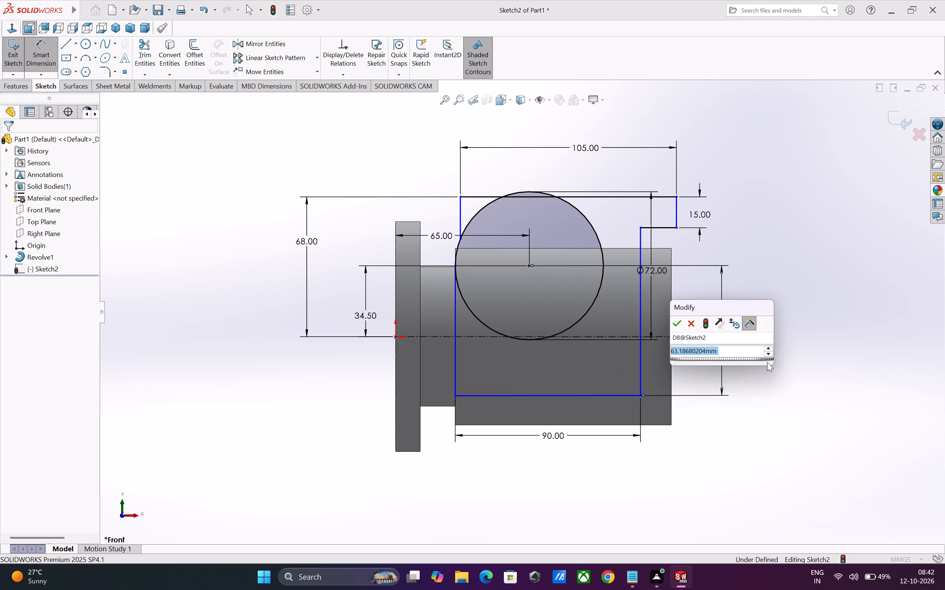
text(43)
key(Return)
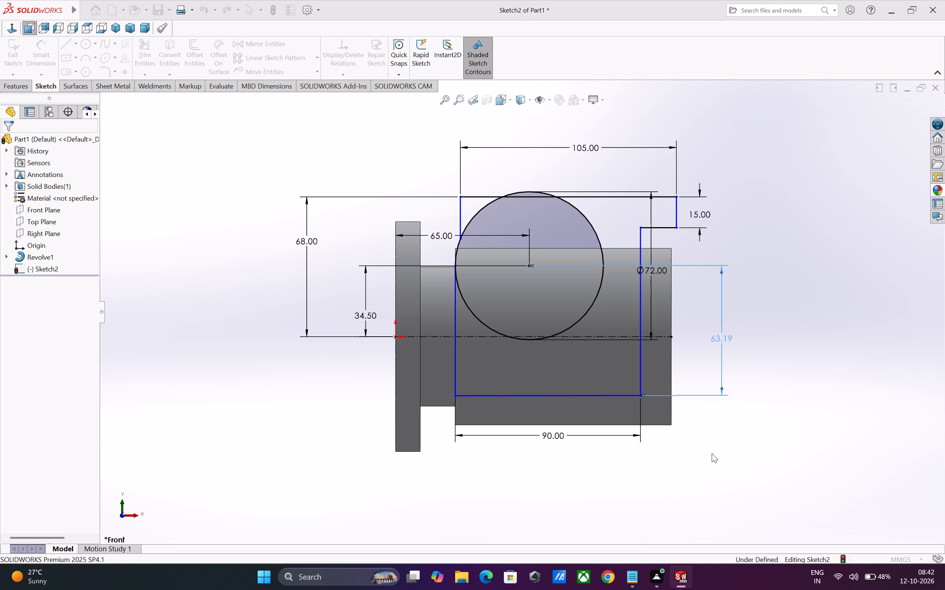
click(699, 435)
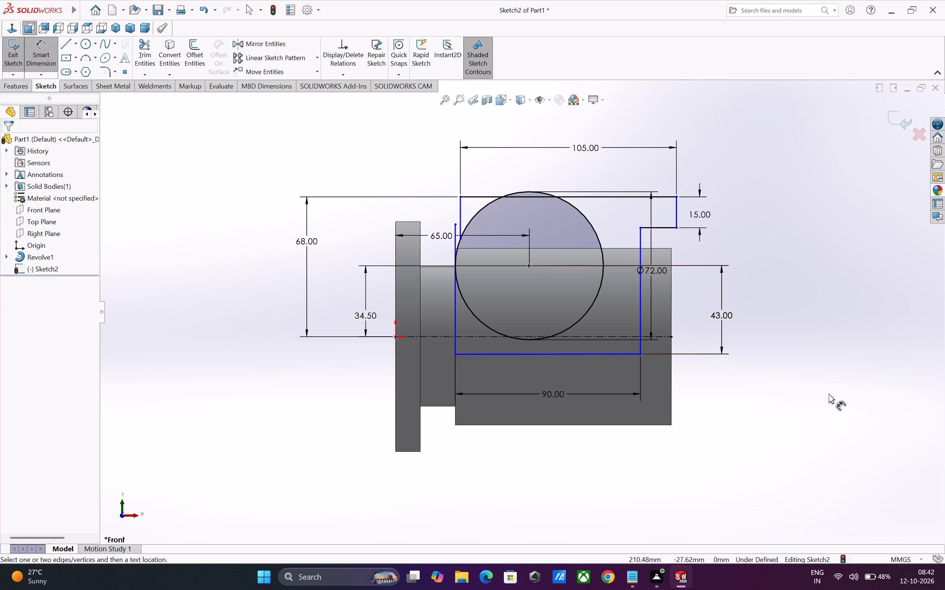
Dimension the short flange-side vertical line at the profile's top 30 mm horizontally from the circle's center.
click(461, 213)
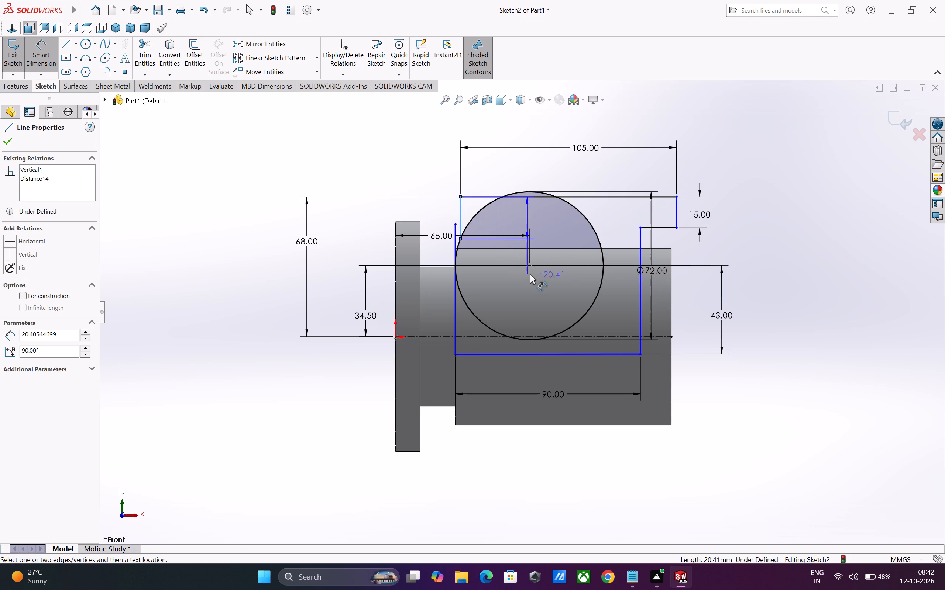
click(529, 267)
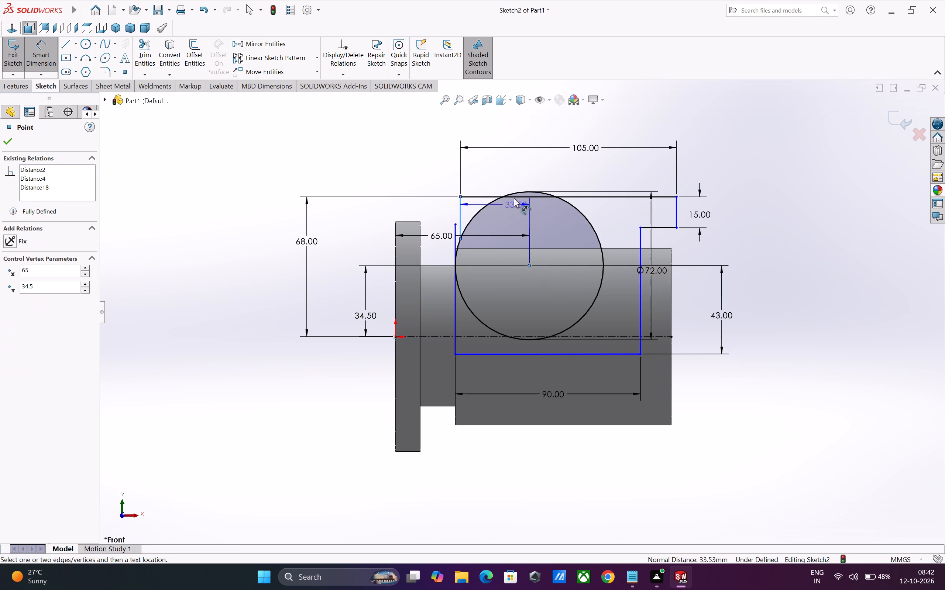
click(502, 177)
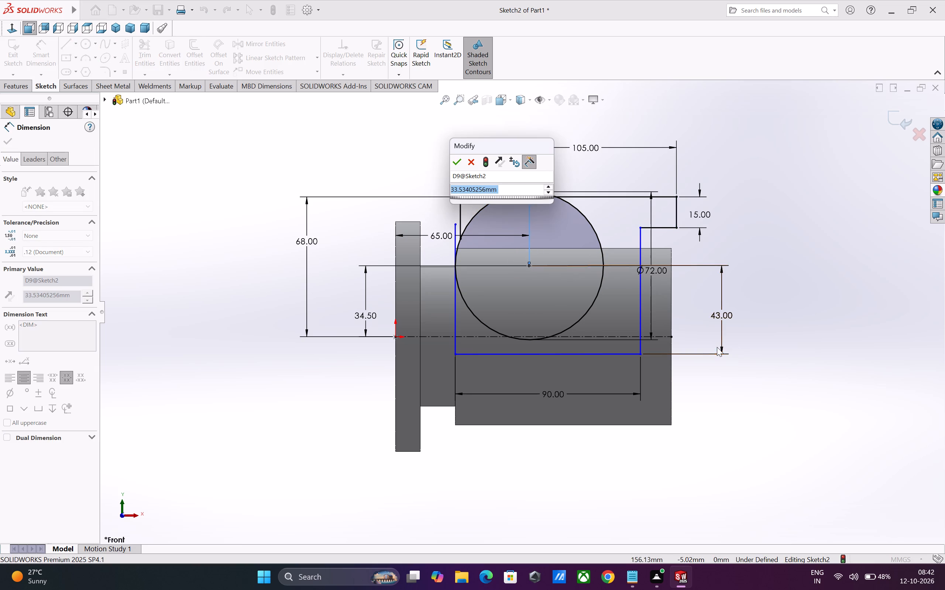
key(3)
key(0)
key(Return)
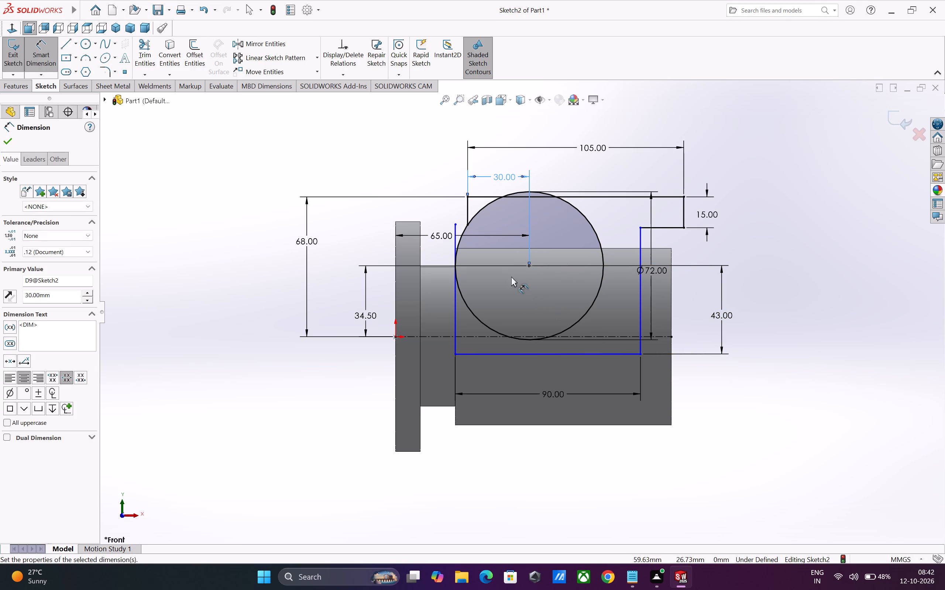
key(Escape)
key(Escape)
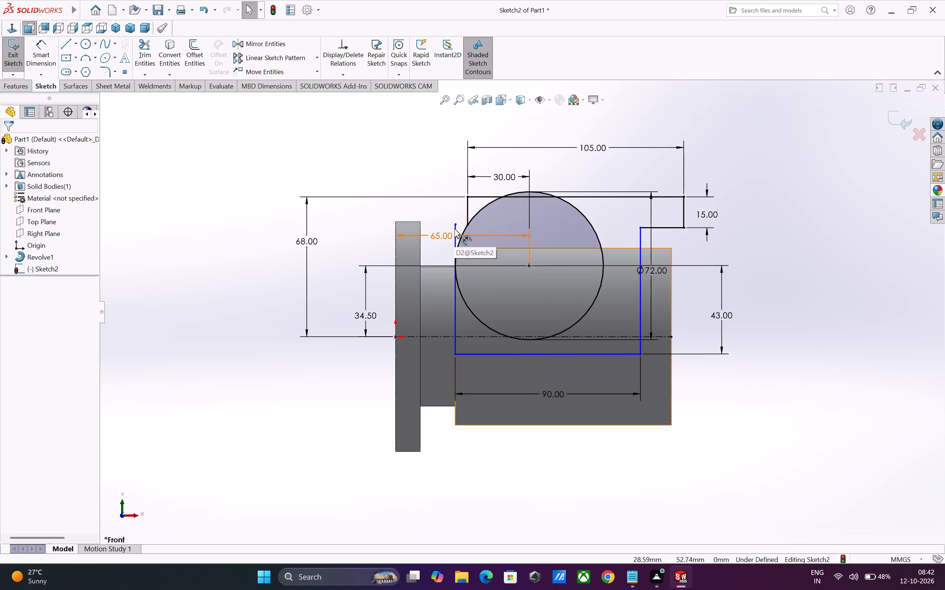
key(Escape)
key(Escape)
key(Escape)
key(Escape)
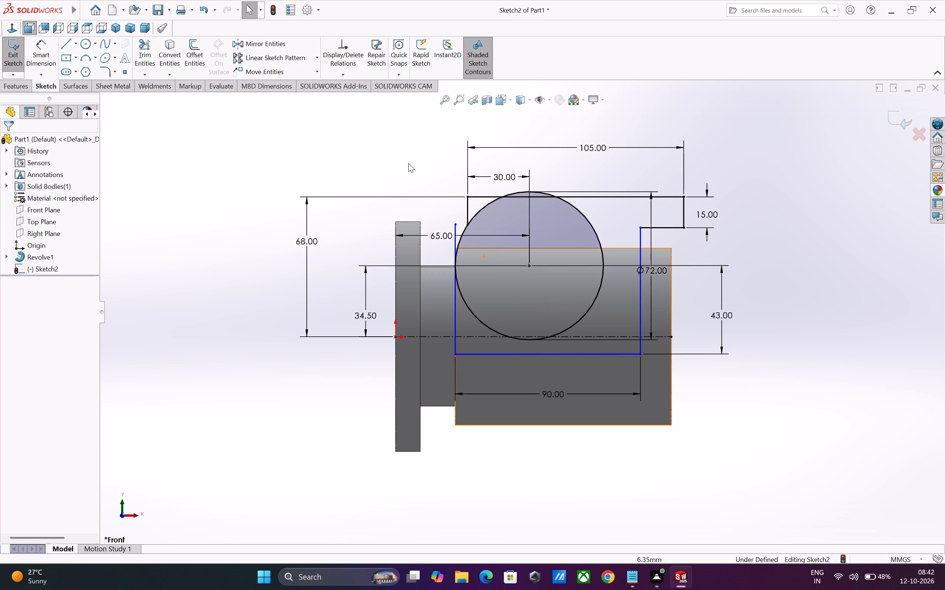
key(Escape)
key(Escape)
key(Escape)
key(Escape)
Shorten the long flange-side vertical line by moving its upper endpoint down to the circle at the height of the circle's center.
click(455, 238)
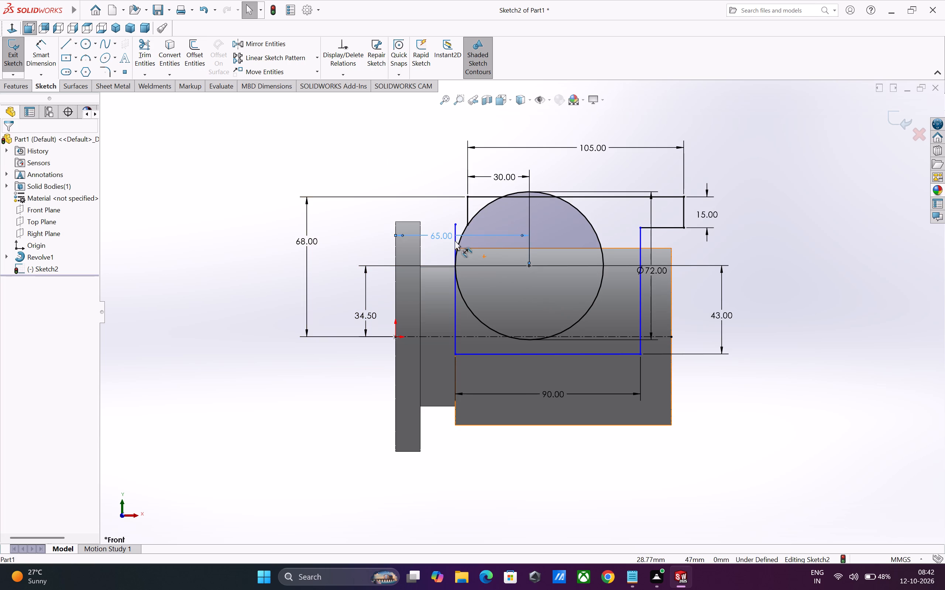
ctrl+click(460, 294)
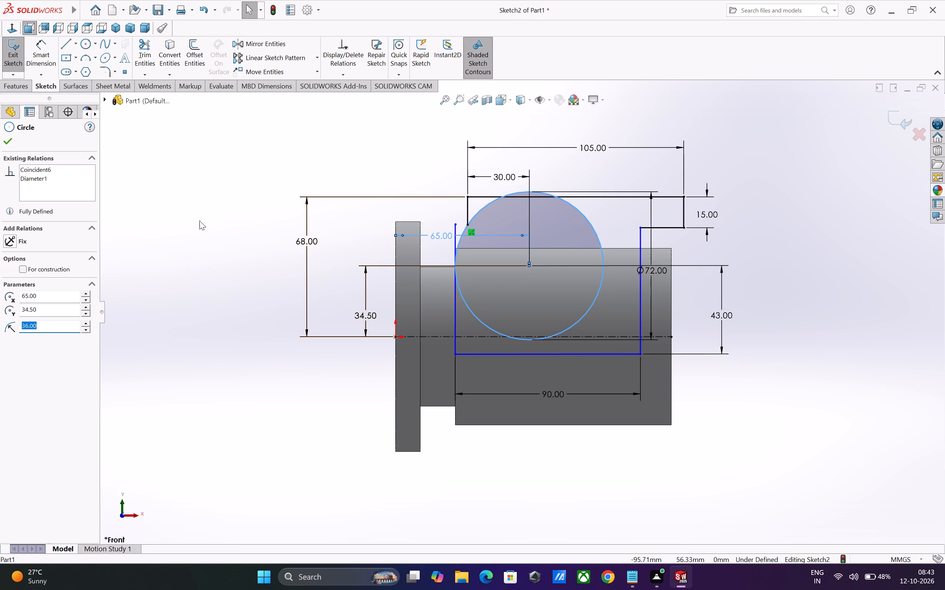
key(Escape)
key(Escape)
key(Escape)
scroll(445, 222, down, 3)
key(Escape)
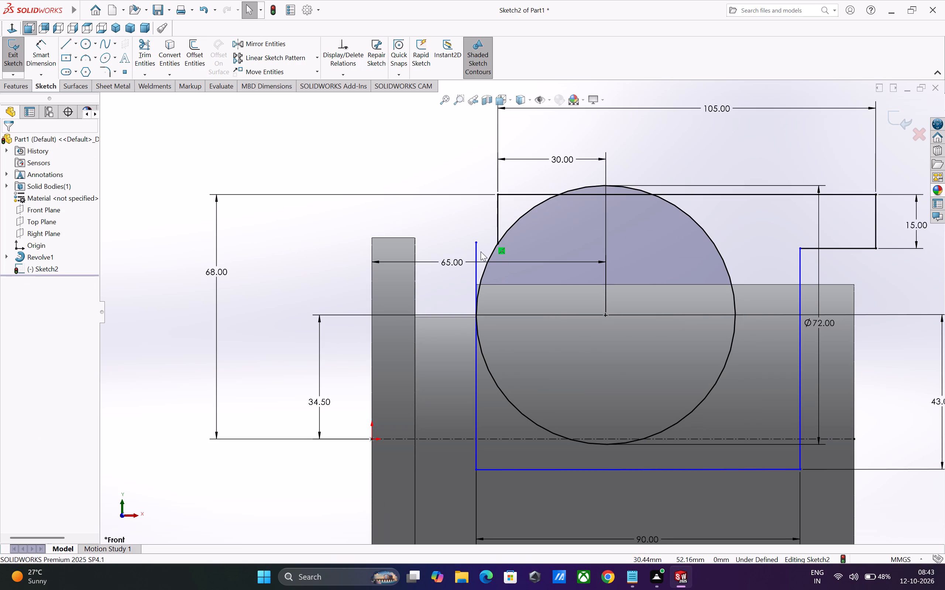
click(476, 247)
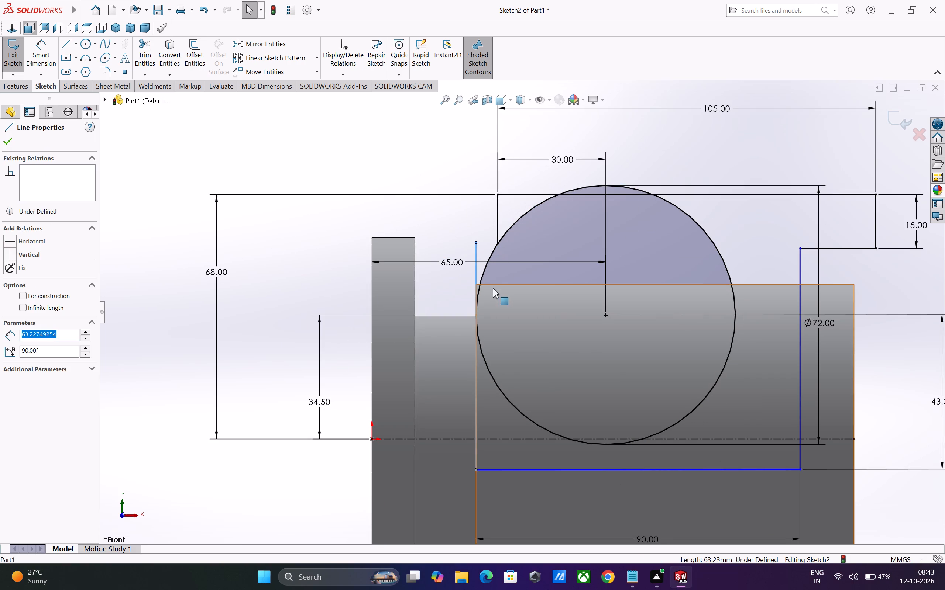
drag(475, 242, 475, 322)
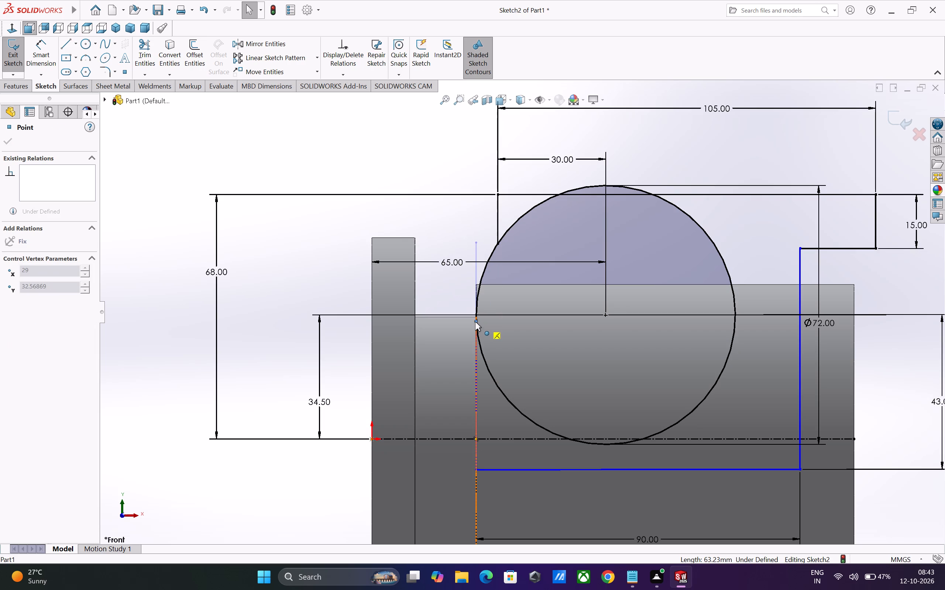
drag(475, 322, 475, 315)
key(Escape)
key(Escape)
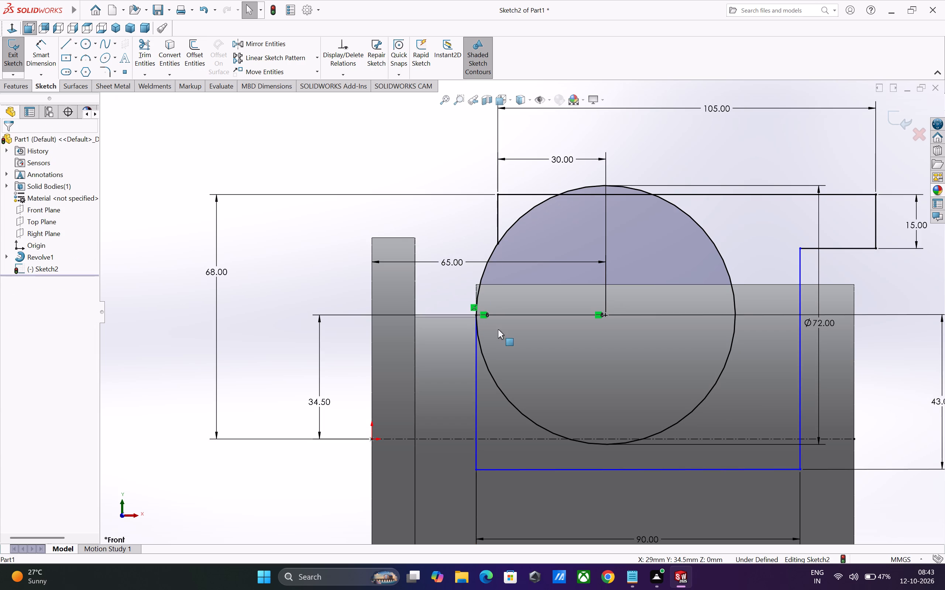
key(Escape)
Delete the relations tying the long flange-side line's upper endpoint to the circle and to the height of its center.
click(471, 306)
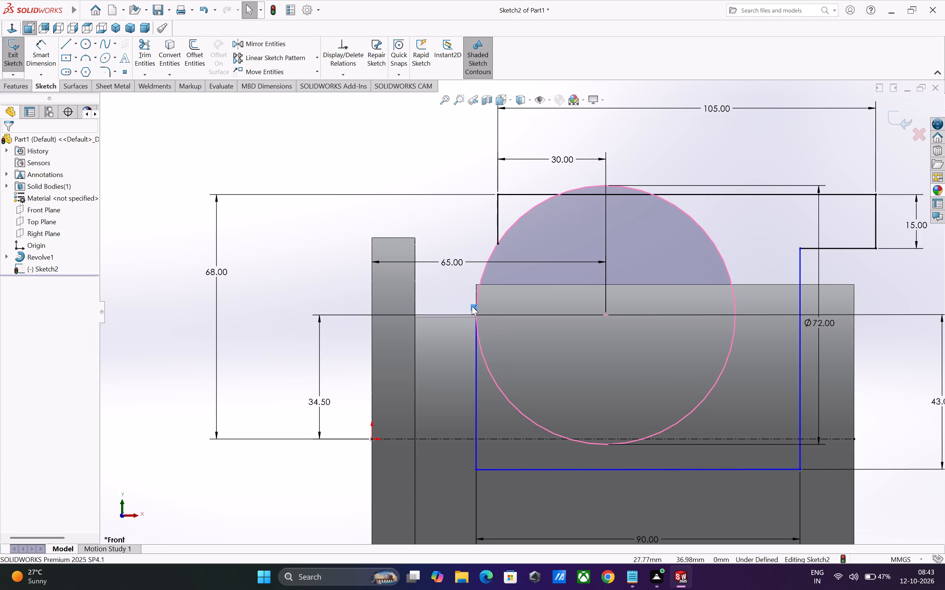
key(Delete)
click(475, 346)
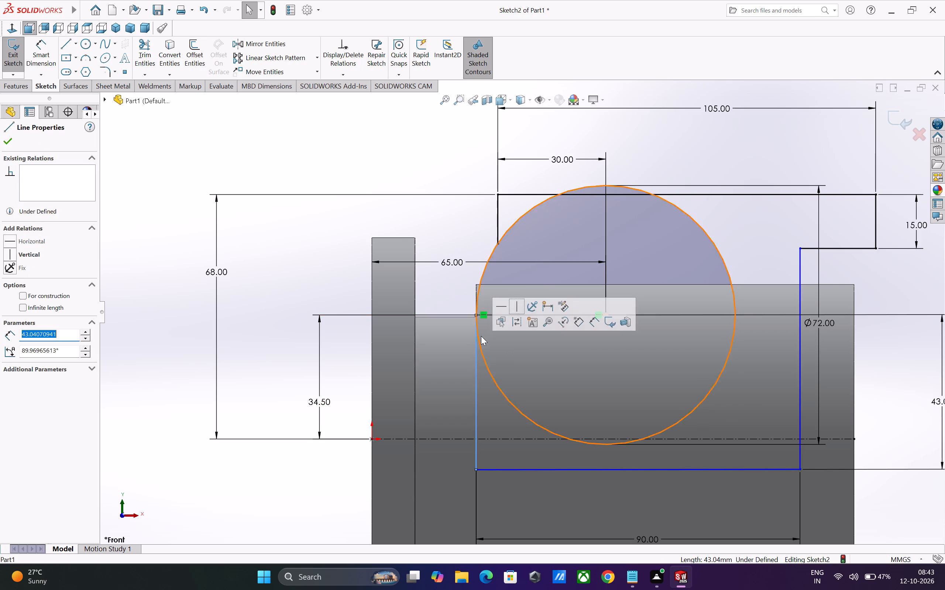
click(482, 315)
key(Delete)
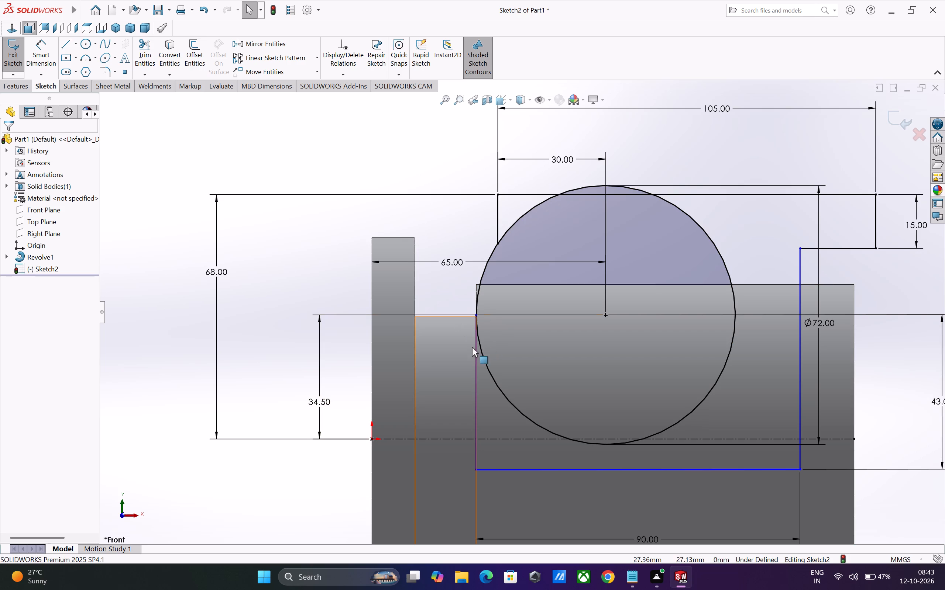
key(Escape)
Add a tangent relation between the long flange-side vertical line and the circle.
click(474, 375)
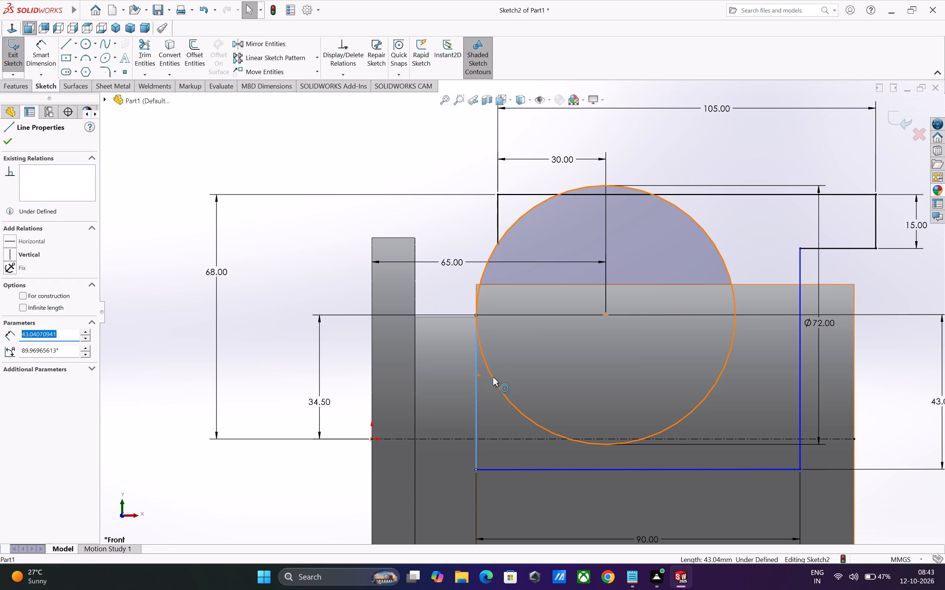
ctrl+click(493, 377)
click(519, 341)
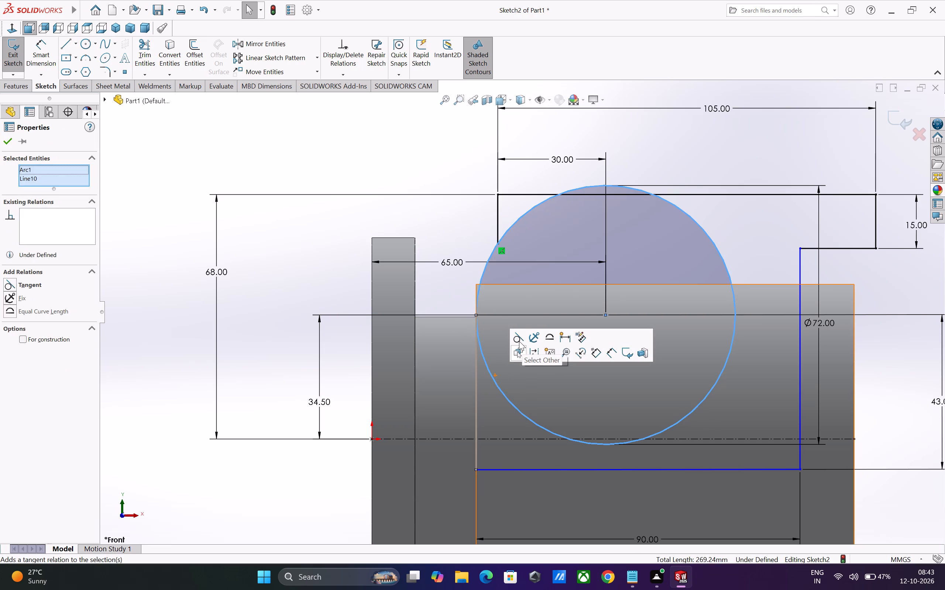
click(519, 341)
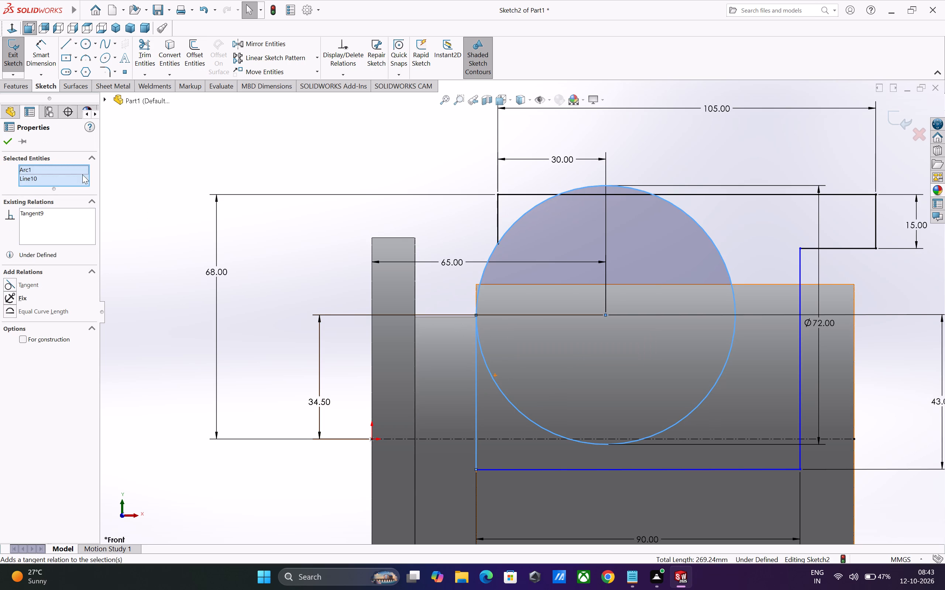
click(5, 135)
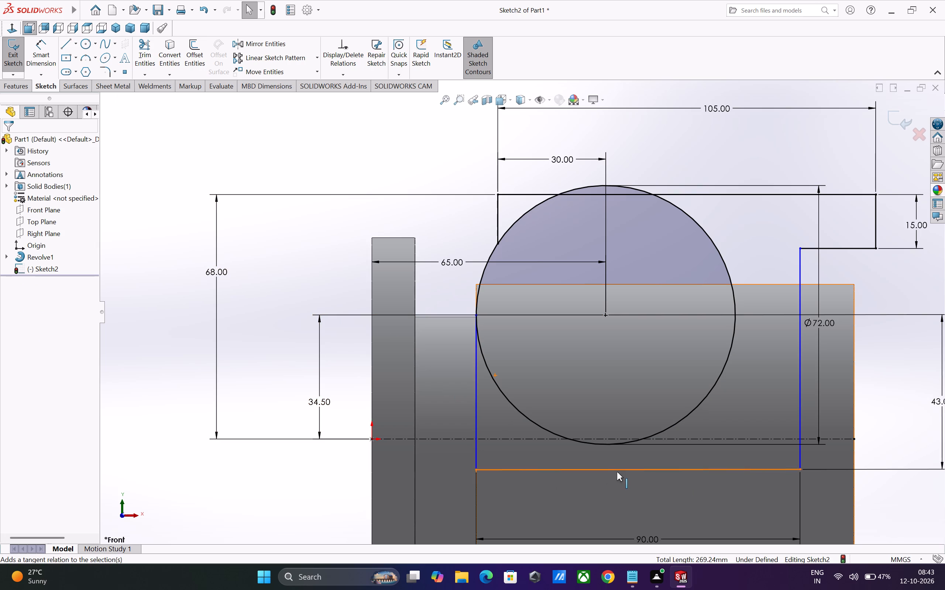
key(Escape)
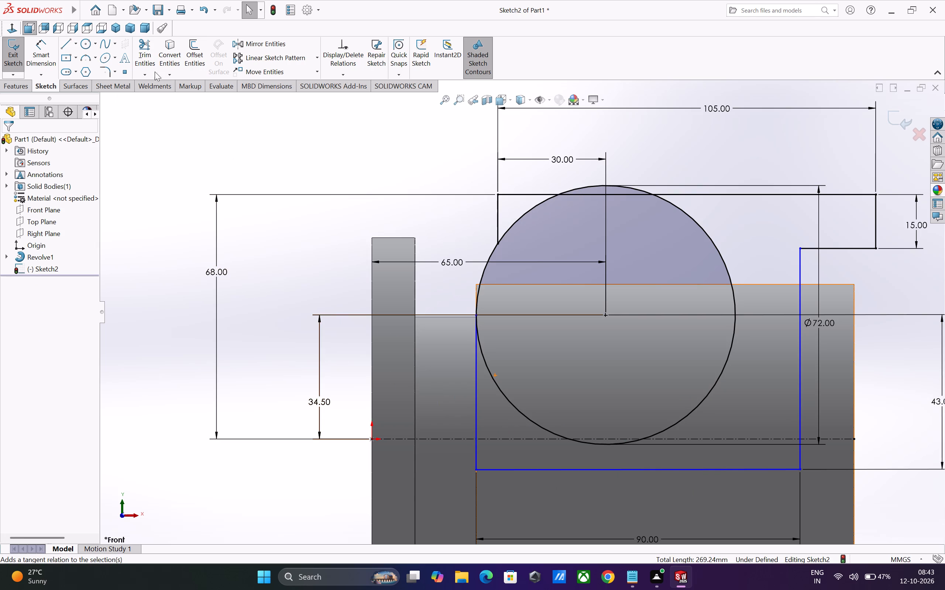
Dimension the length of the long flange-side vertical line as 43 mm.
click(48, 54)
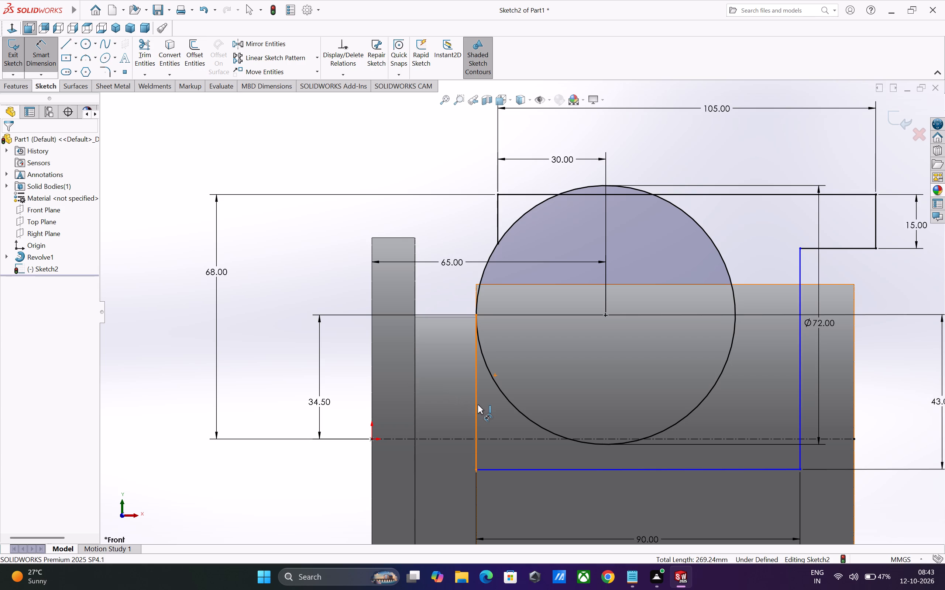
click(477, 406)
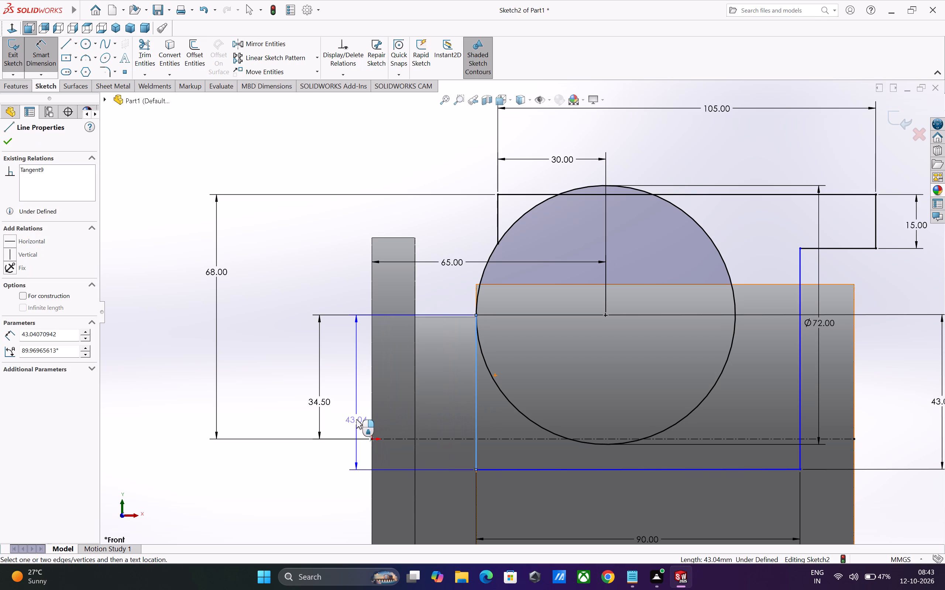
click(356, 419)
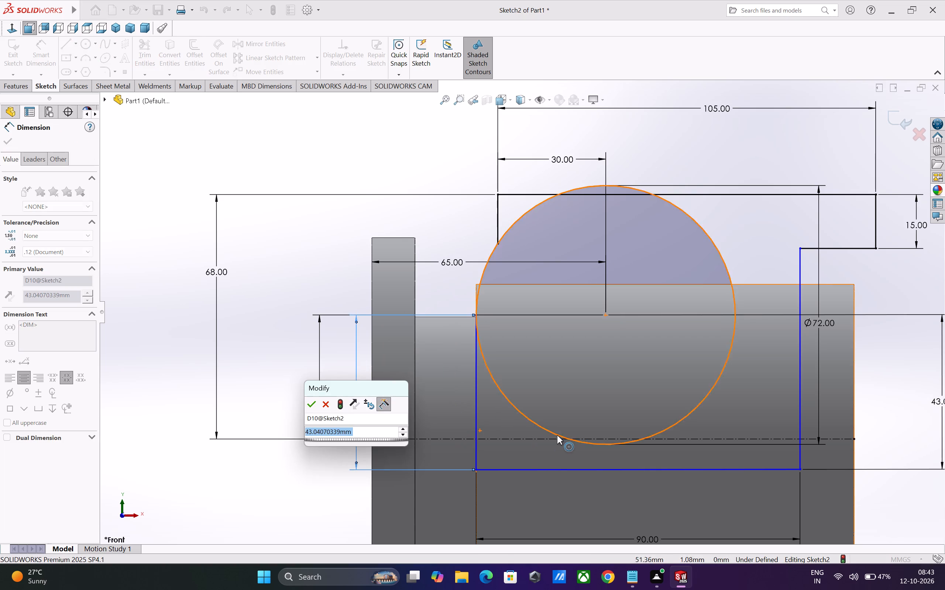
text(43)
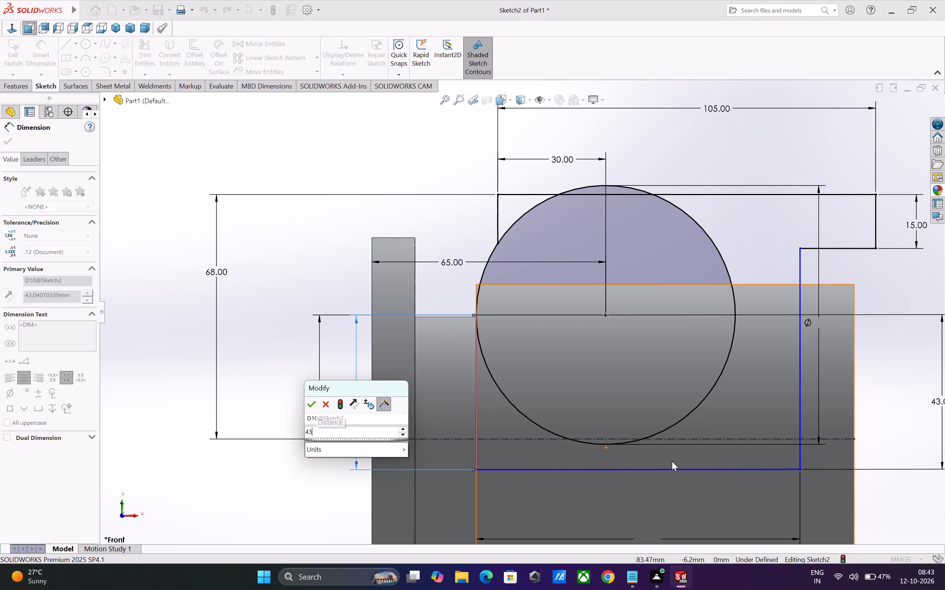
key(Return)
key(Escape)
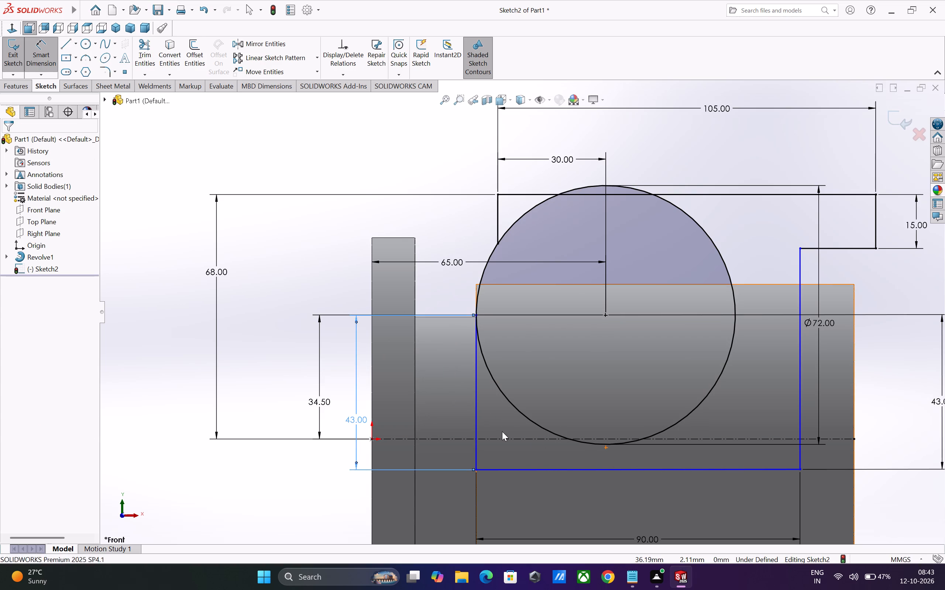
Add a vertical relation to the long flange-side line that is tangent to the circle.
click(476, 405)
click(520, 362)
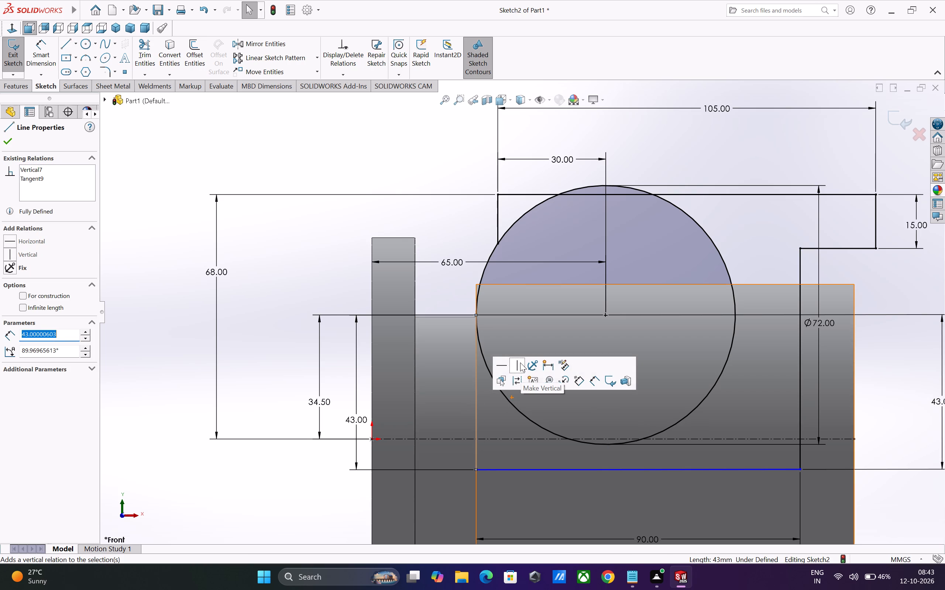
key(Escape)
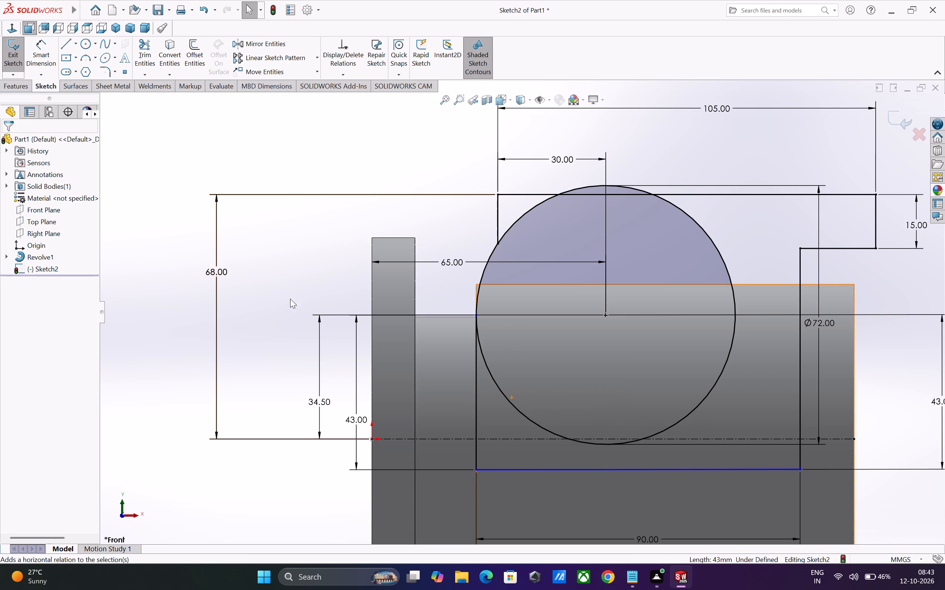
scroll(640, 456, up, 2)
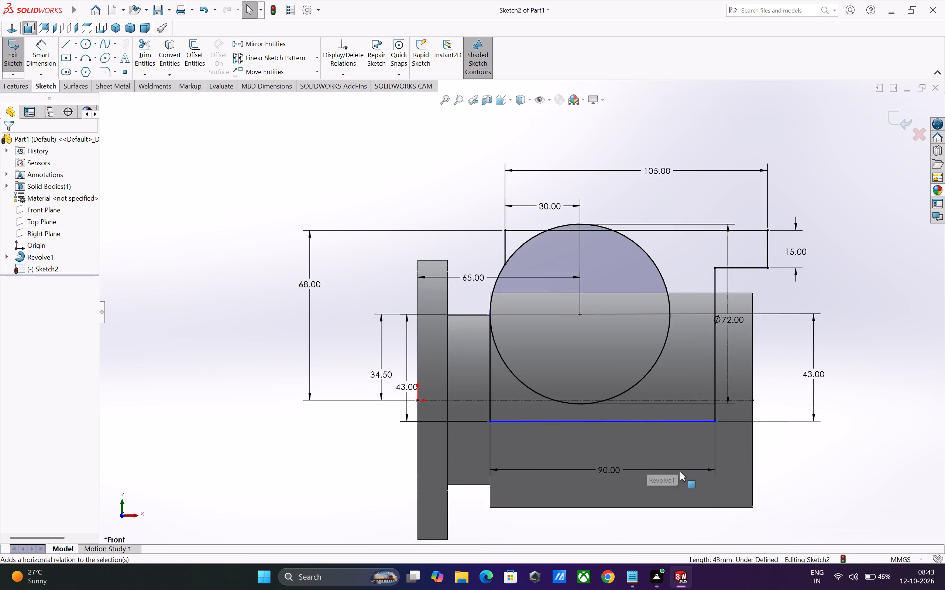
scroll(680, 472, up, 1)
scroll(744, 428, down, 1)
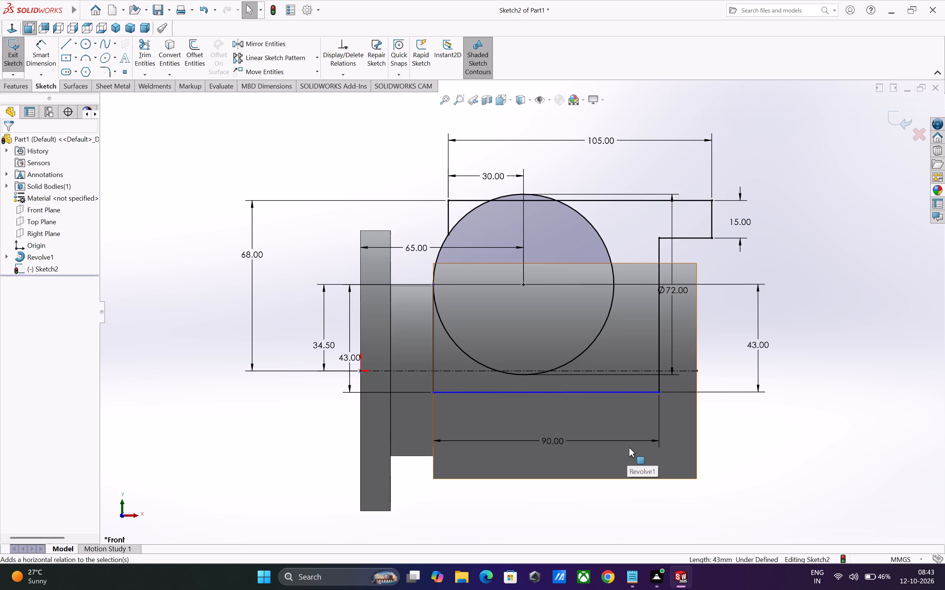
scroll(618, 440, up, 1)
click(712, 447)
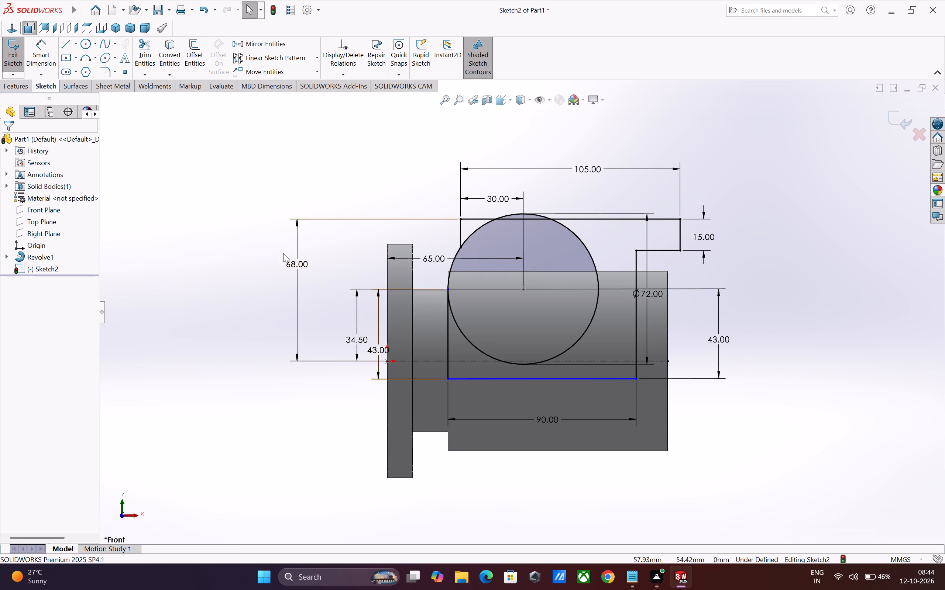
Start a Boss-Extrude of the profile and select its small upper corner region, the stepped region and the circle region as contours.
click(24, 90)
click(21, 64)
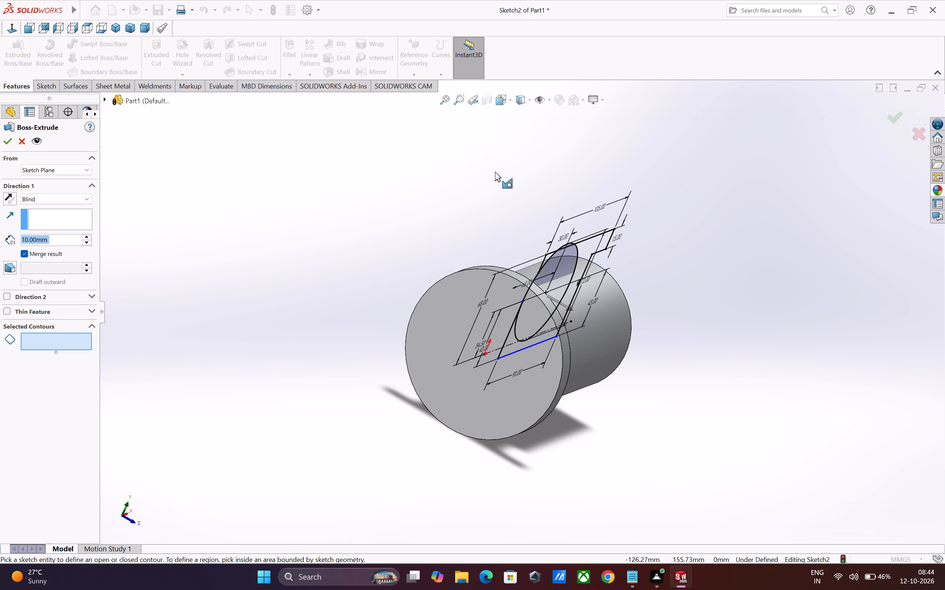
click(511, 102)
click(558, 155)
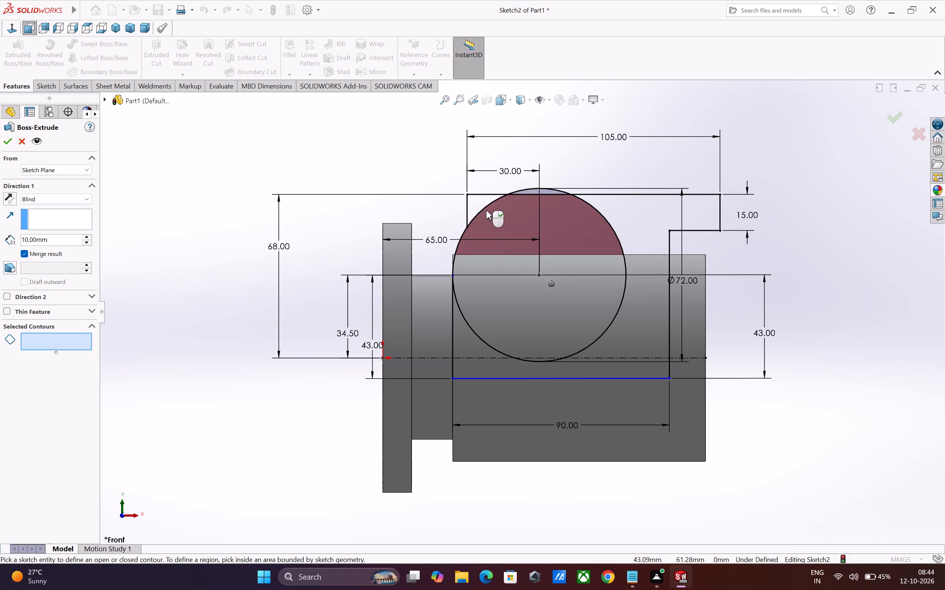
click(477, 204)
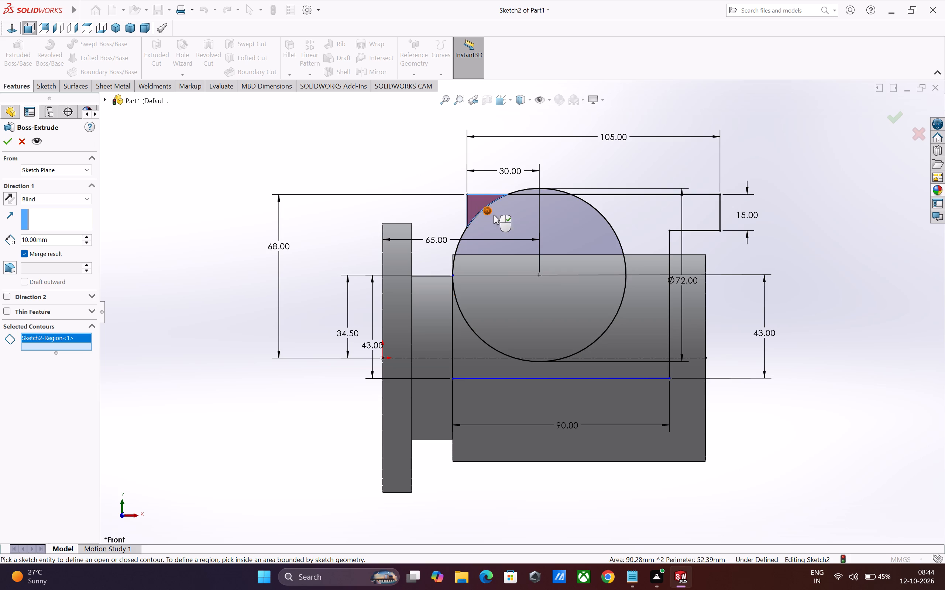
click(629, 213)
click(591, 228)
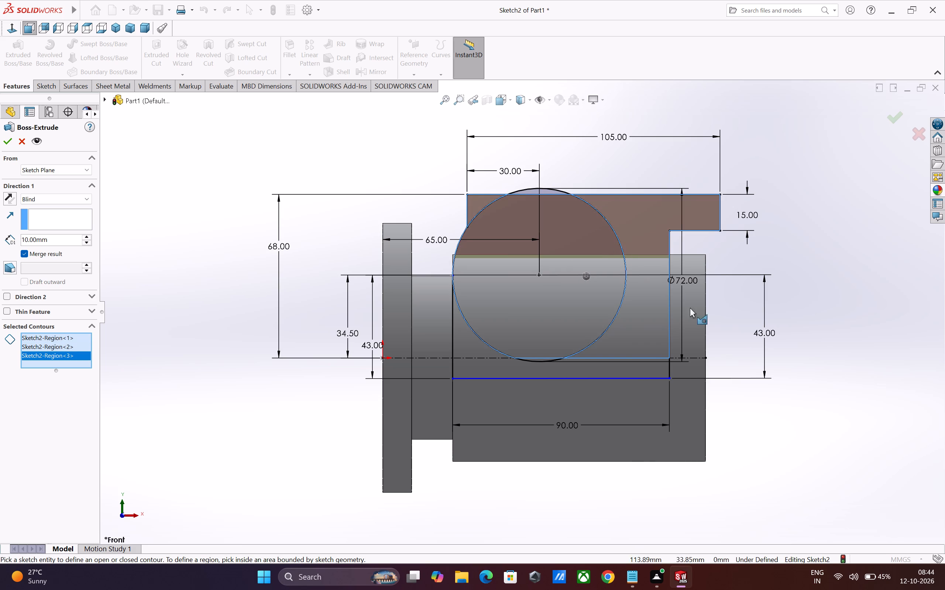
Set the blind extrusion depth to 64 mm.
middle_drag(791, 392, 735, 425)
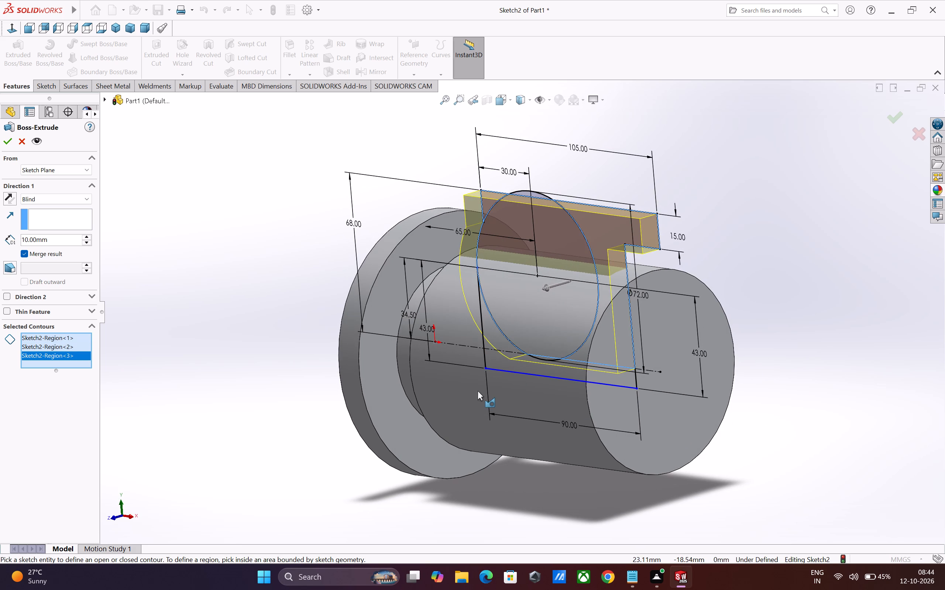
double_click(48, 242)
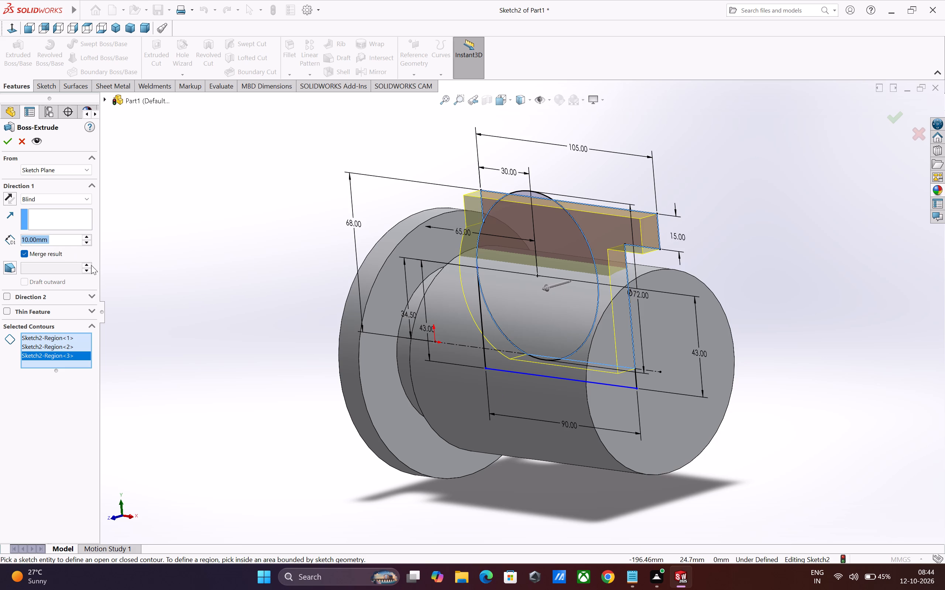
text(64)
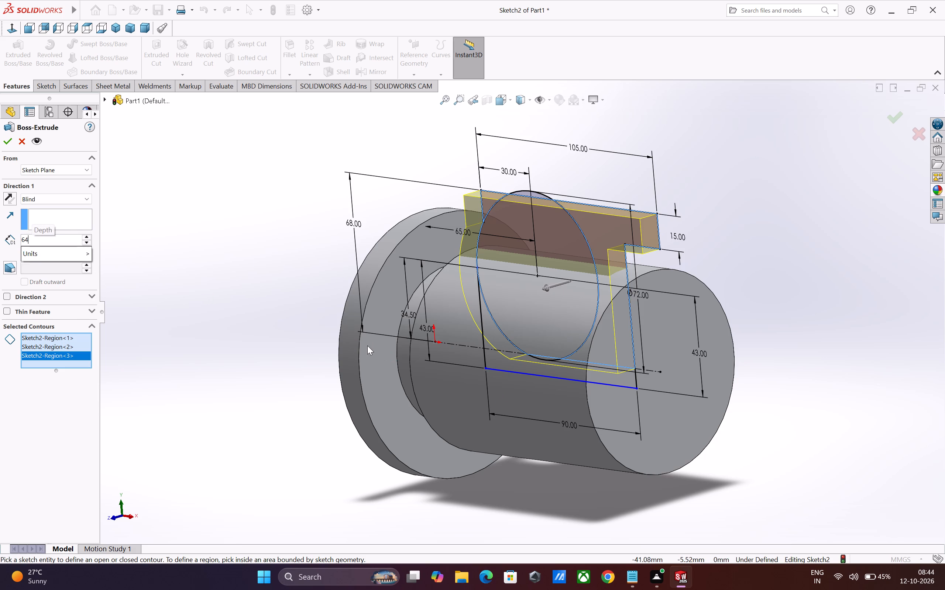
key(Return)
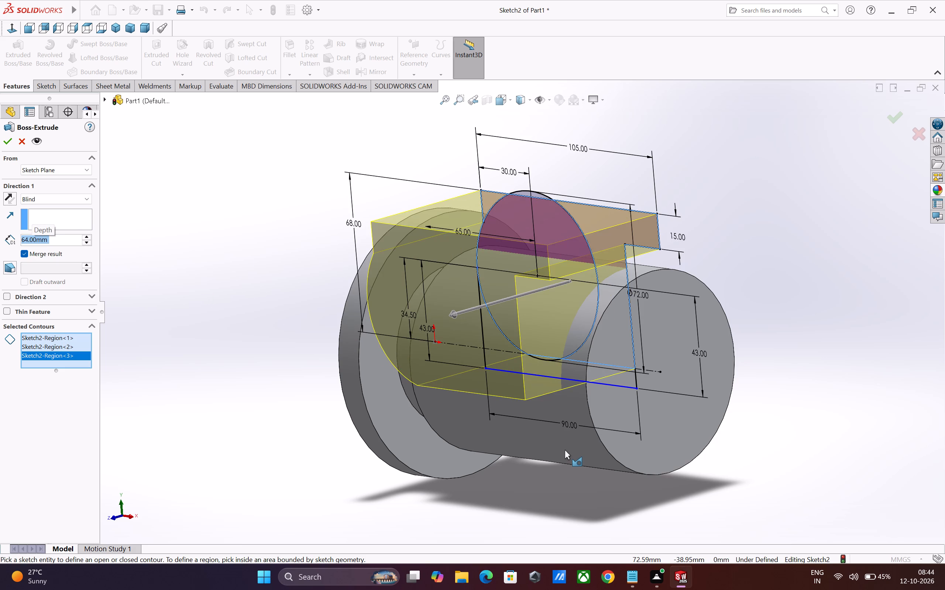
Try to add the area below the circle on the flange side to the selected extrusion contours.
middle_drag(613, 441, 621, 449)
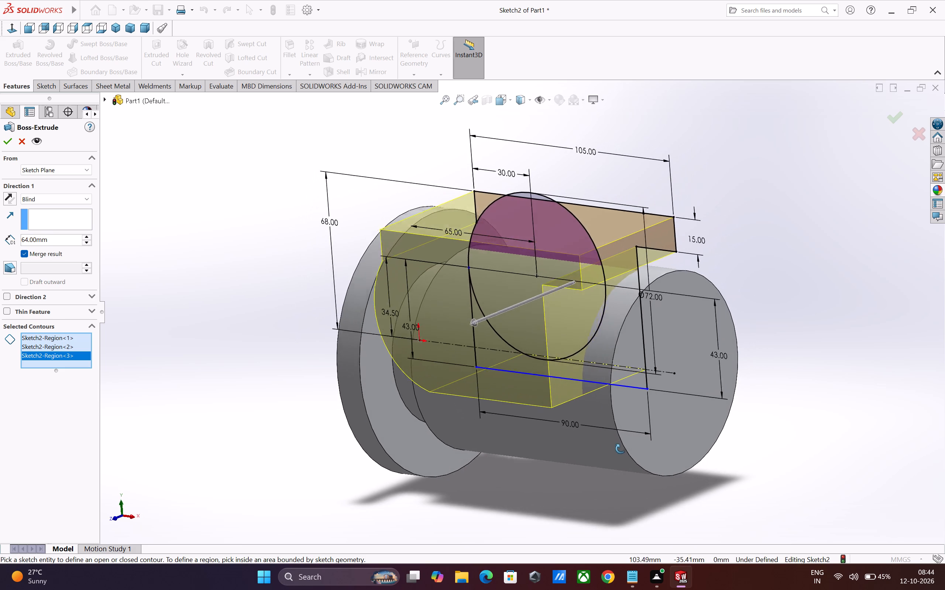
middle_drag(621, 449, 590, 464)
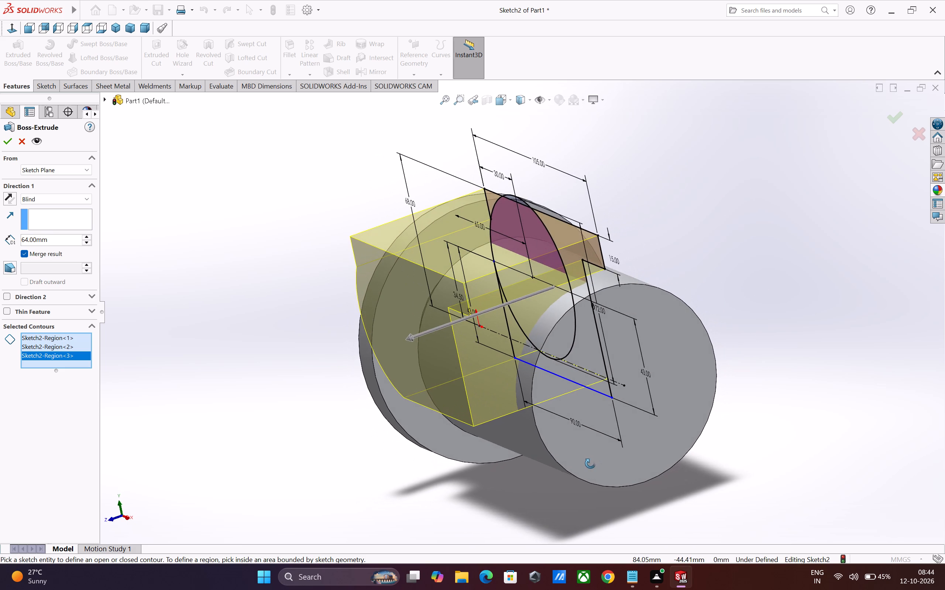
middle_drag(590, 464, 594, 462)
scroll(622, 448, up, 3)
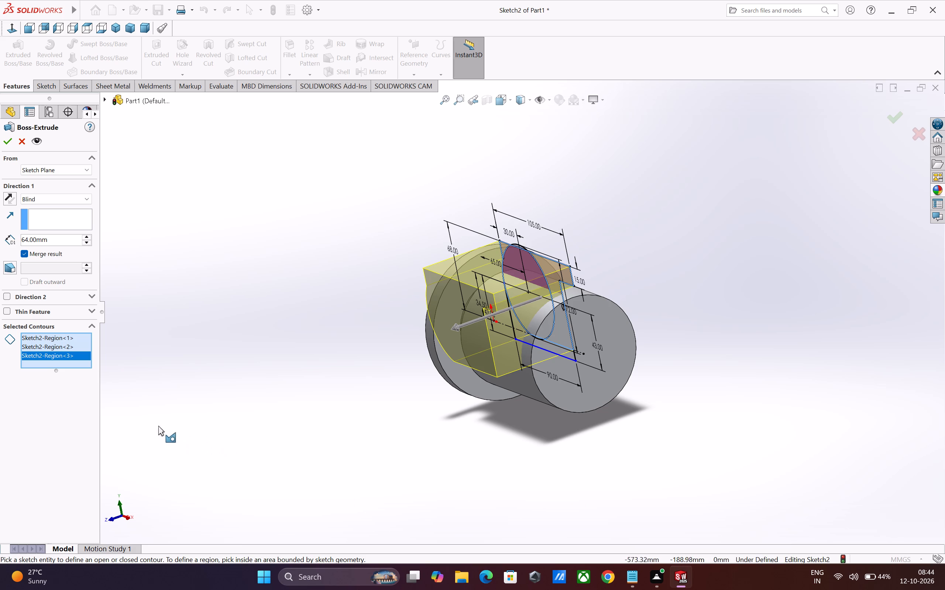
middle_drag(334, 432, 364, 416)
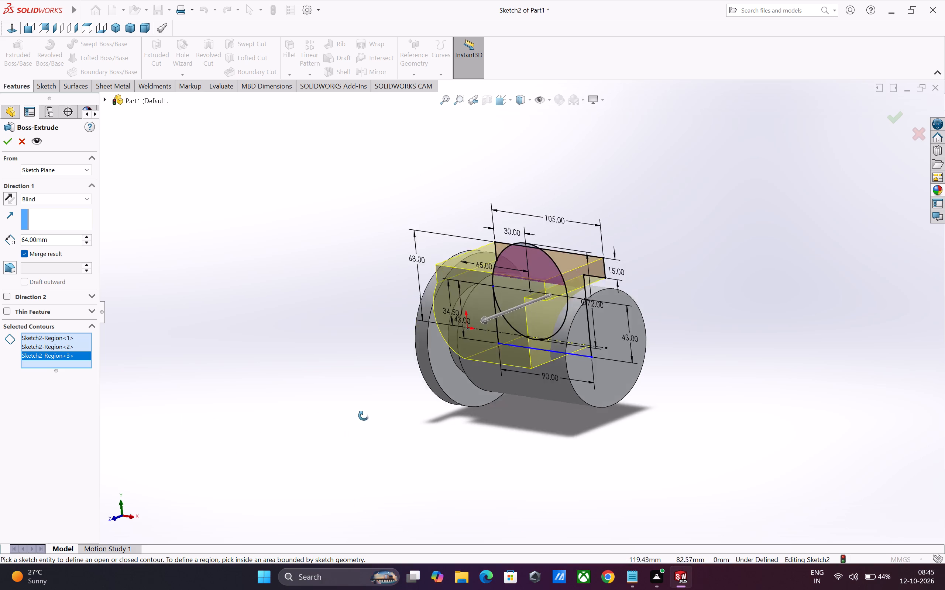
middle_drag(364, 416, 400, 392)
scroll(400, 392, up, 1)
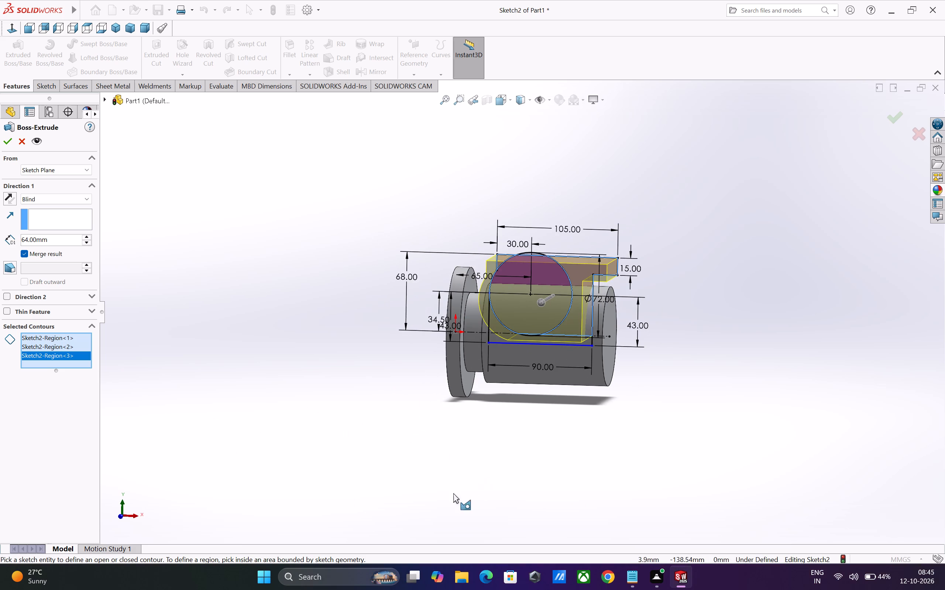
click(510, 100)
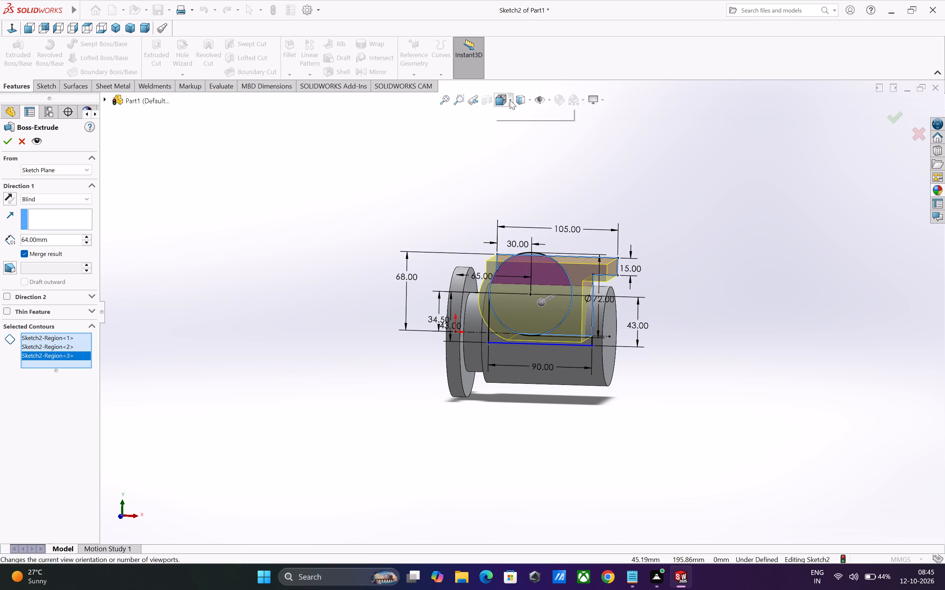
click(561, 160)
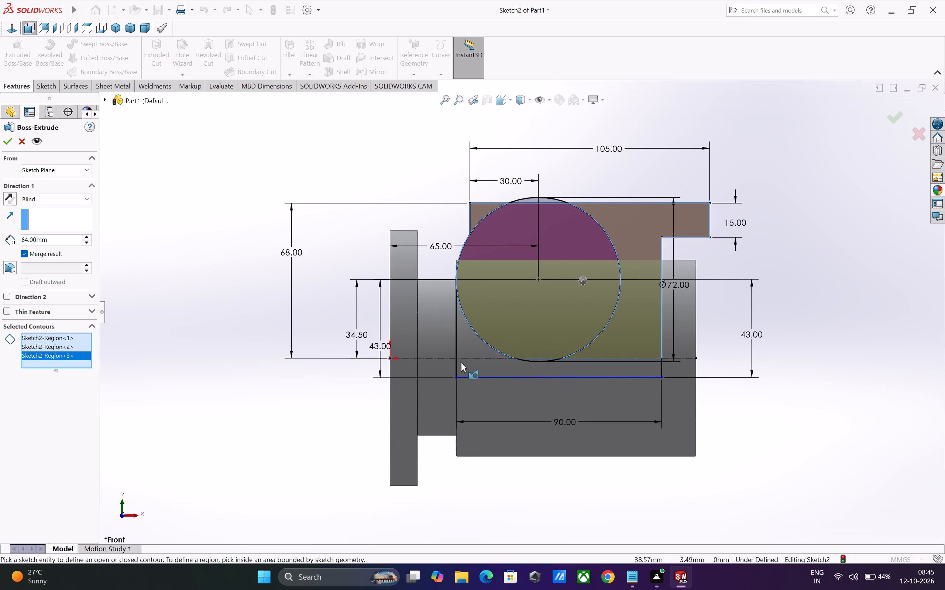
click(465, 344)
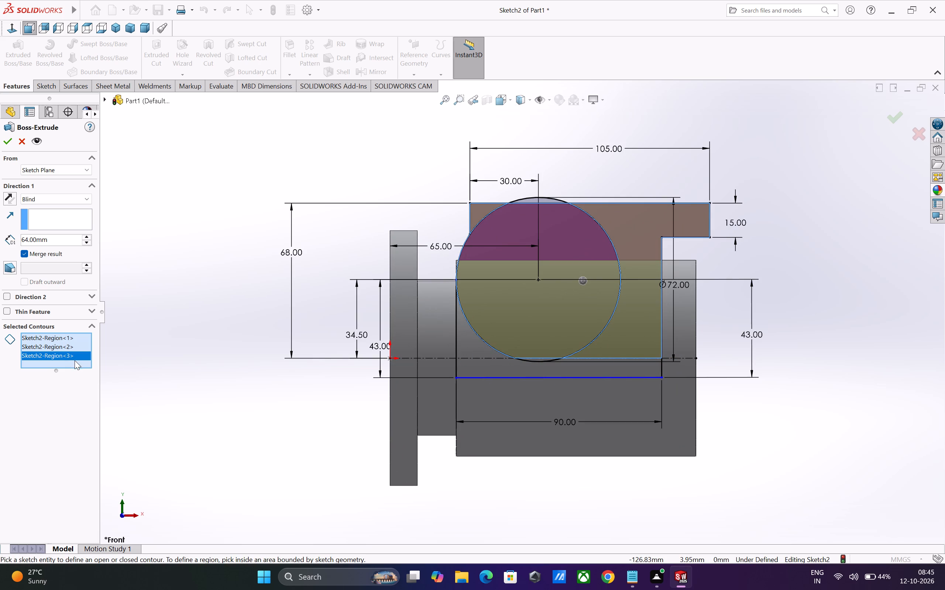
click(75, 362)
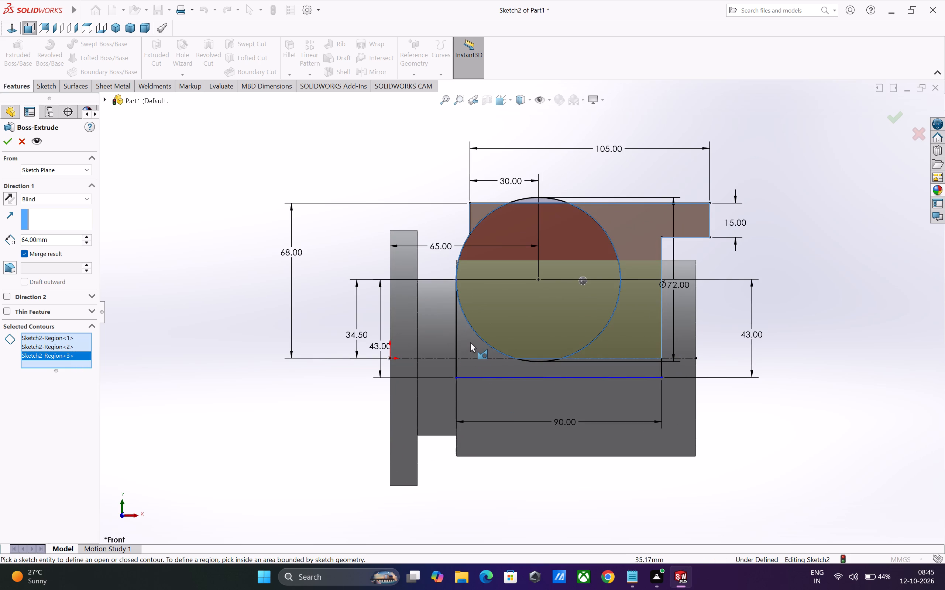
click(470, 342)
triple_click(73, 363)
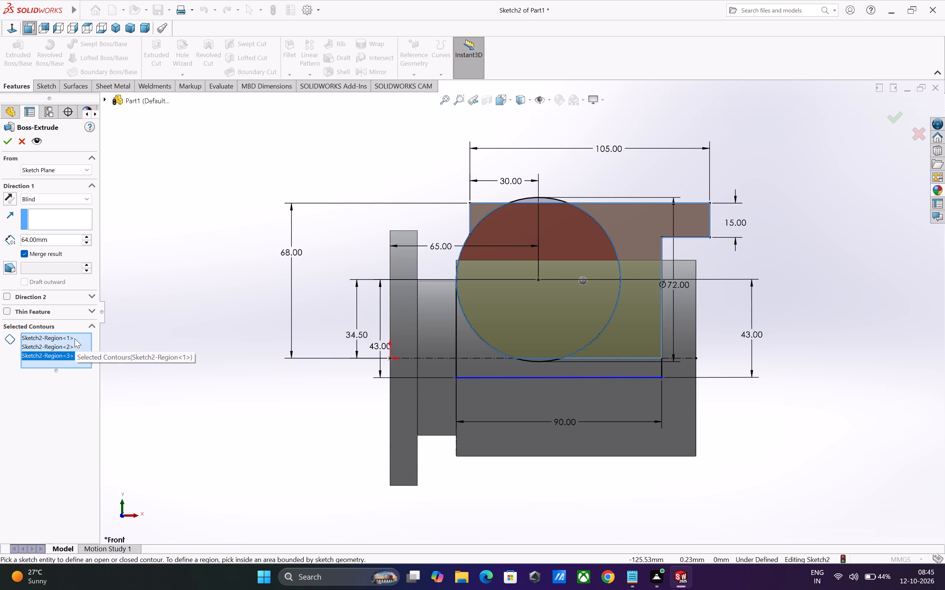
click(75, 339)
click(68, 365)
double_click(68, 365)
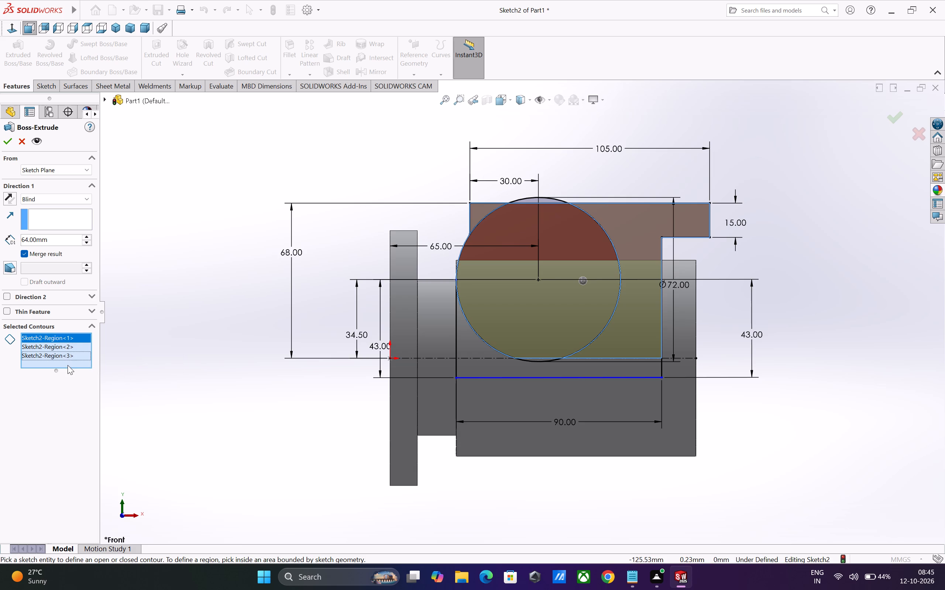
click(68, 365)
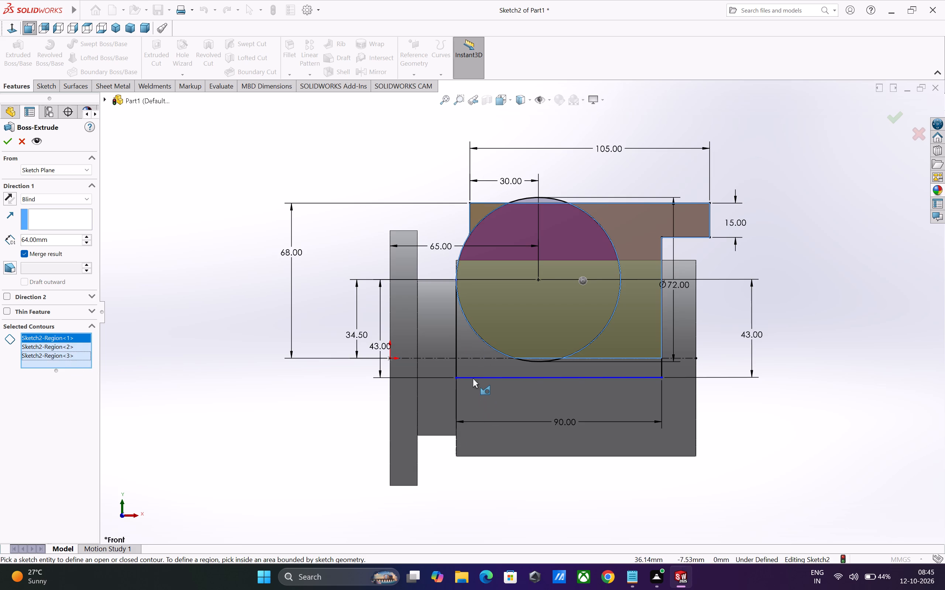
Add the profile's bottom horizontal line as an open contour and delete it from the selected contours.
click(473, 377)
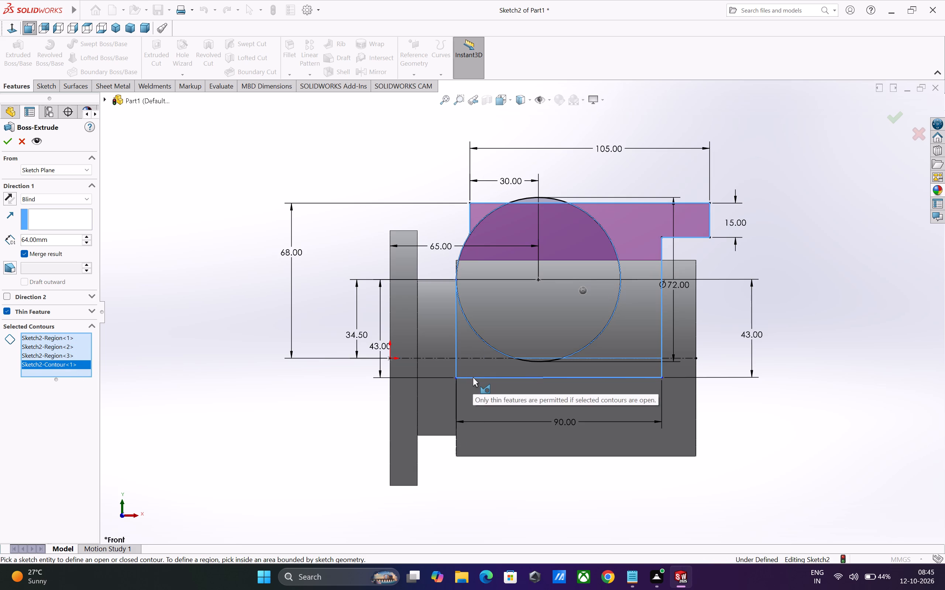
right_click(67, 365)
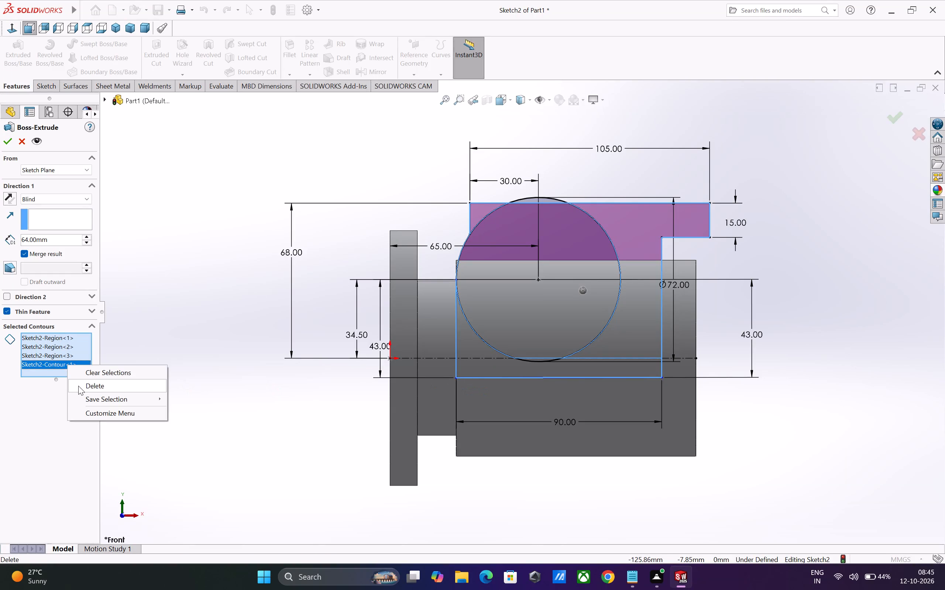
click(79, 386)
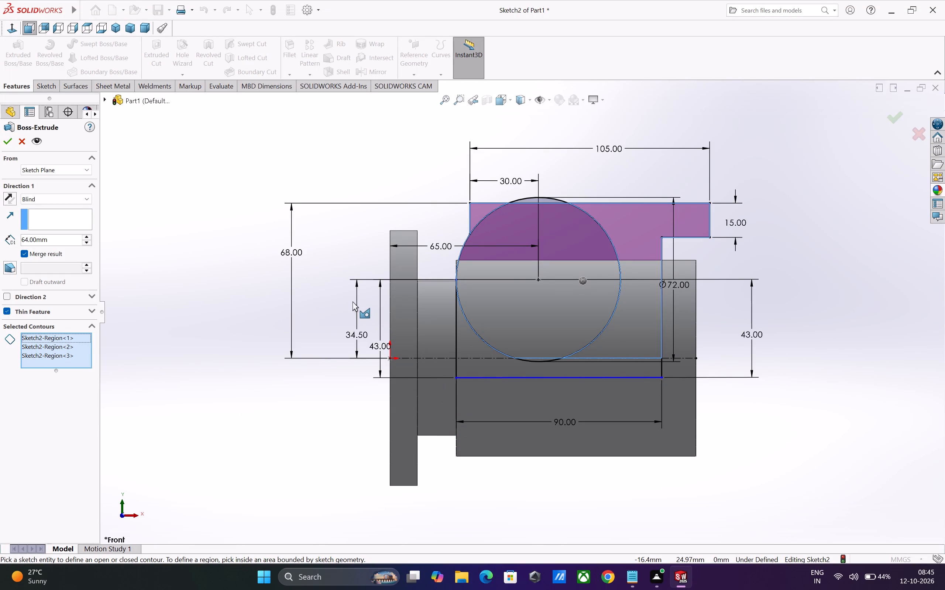
Clear all selected contours of the extrusion.
middle_drag(671, 422, 639, 438)
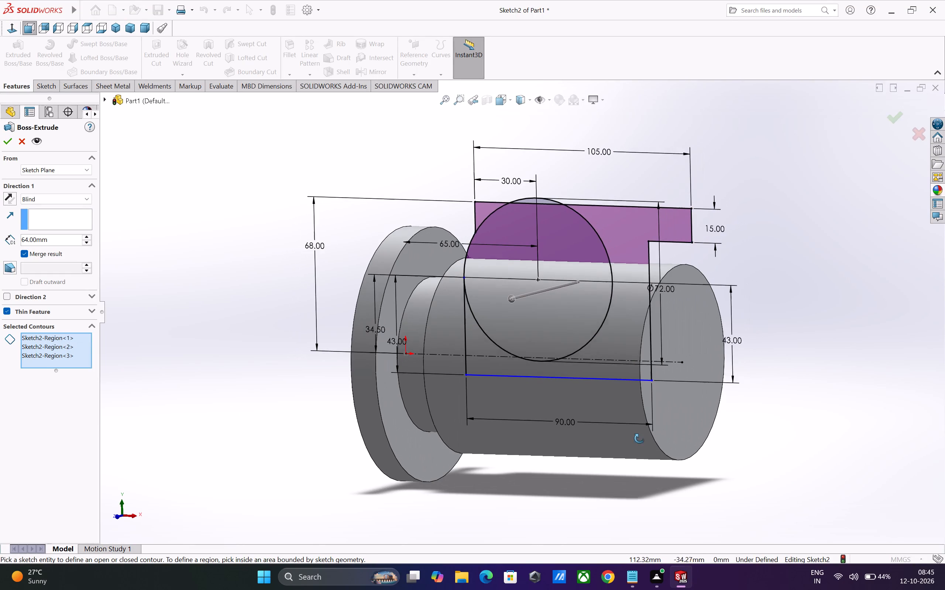
middle_drag(639, 438, 639, 438)
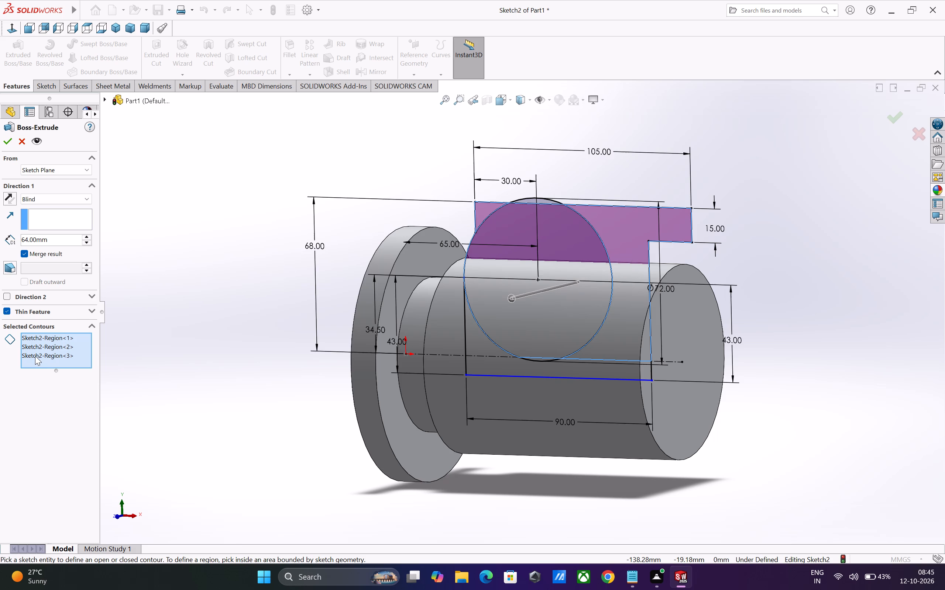
click(10, 342)
click(38, 358)
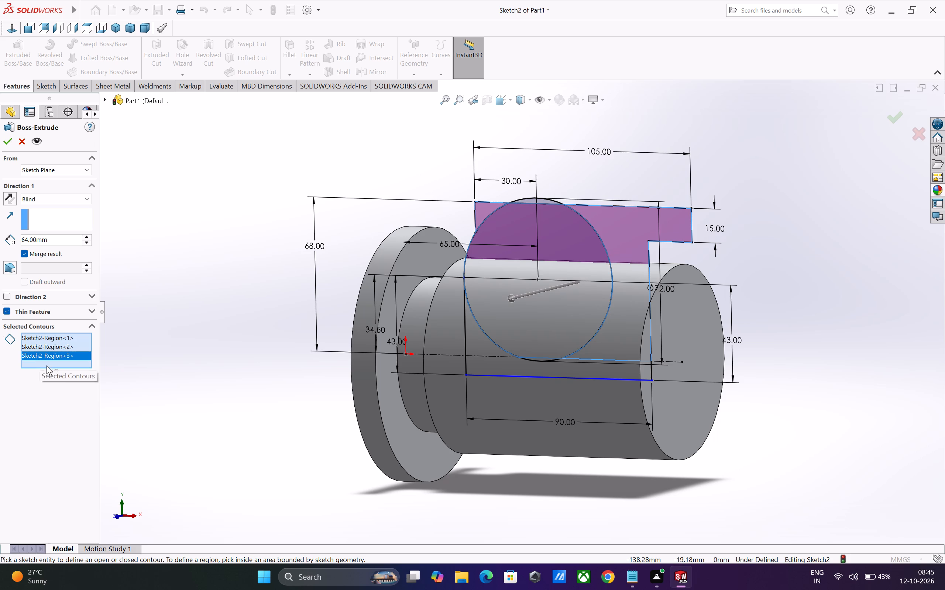
click(45, 365)
drag(55, 370, 55, 390)
click(57, 377)
click(67, 371)
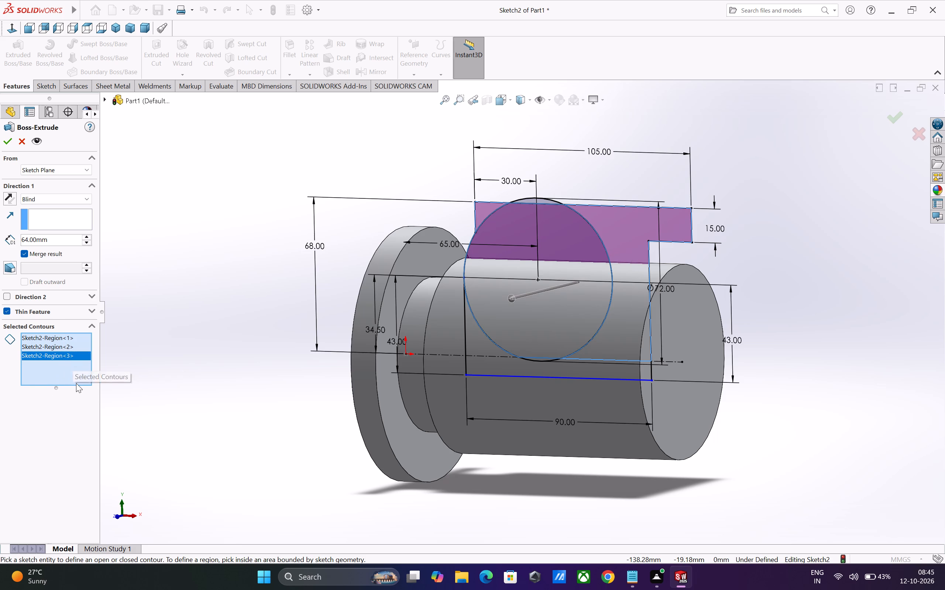
click(74, 382)
right_click(69, 376)
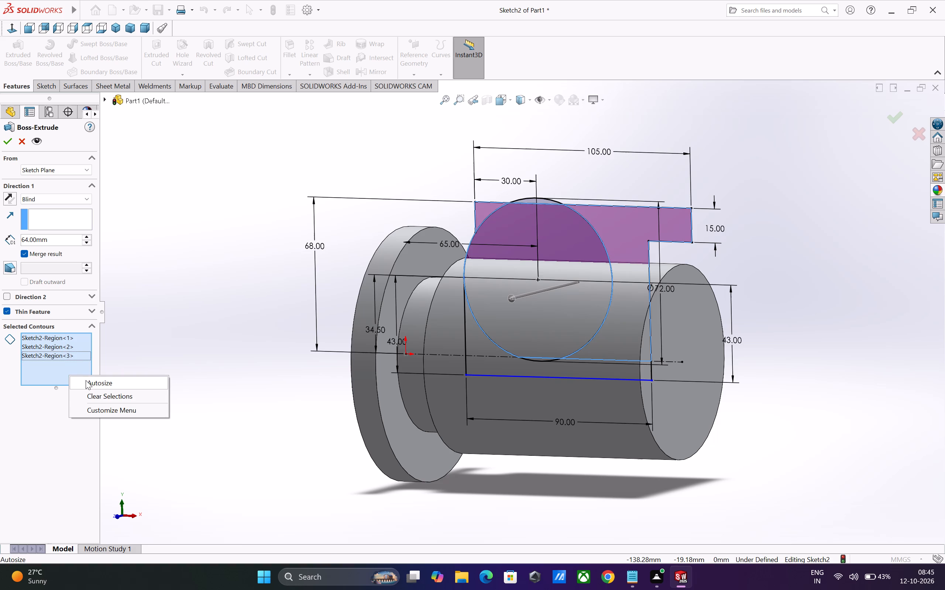
click(97, 400)
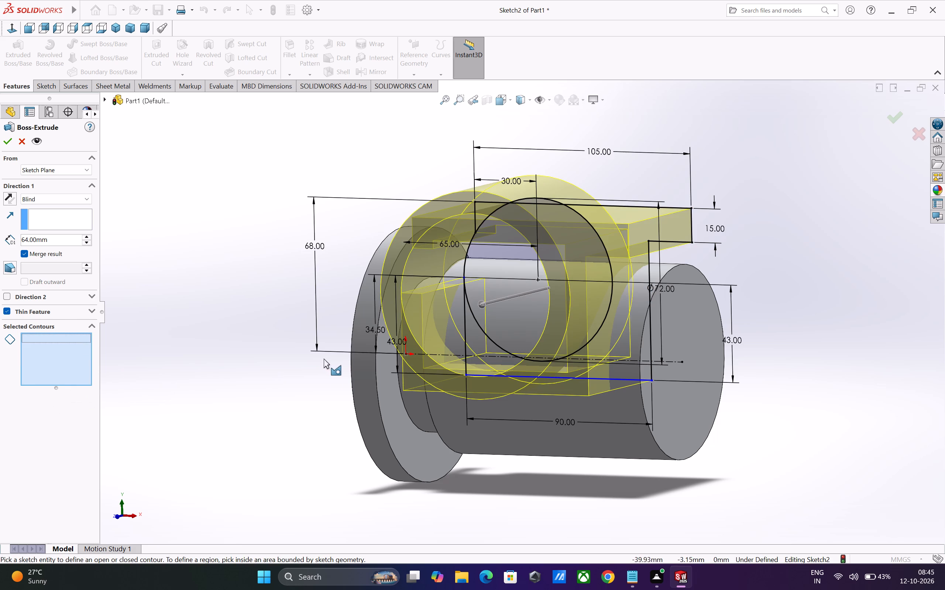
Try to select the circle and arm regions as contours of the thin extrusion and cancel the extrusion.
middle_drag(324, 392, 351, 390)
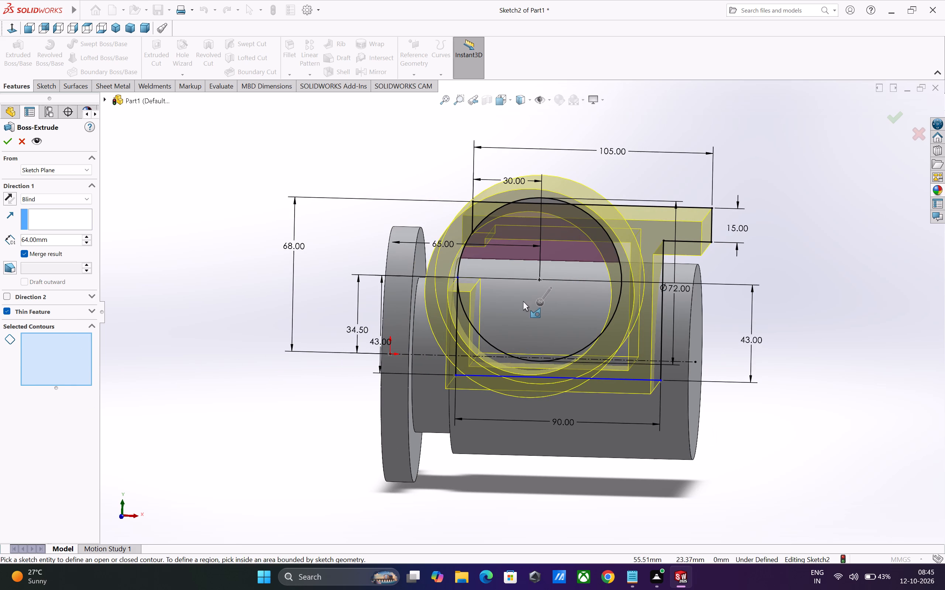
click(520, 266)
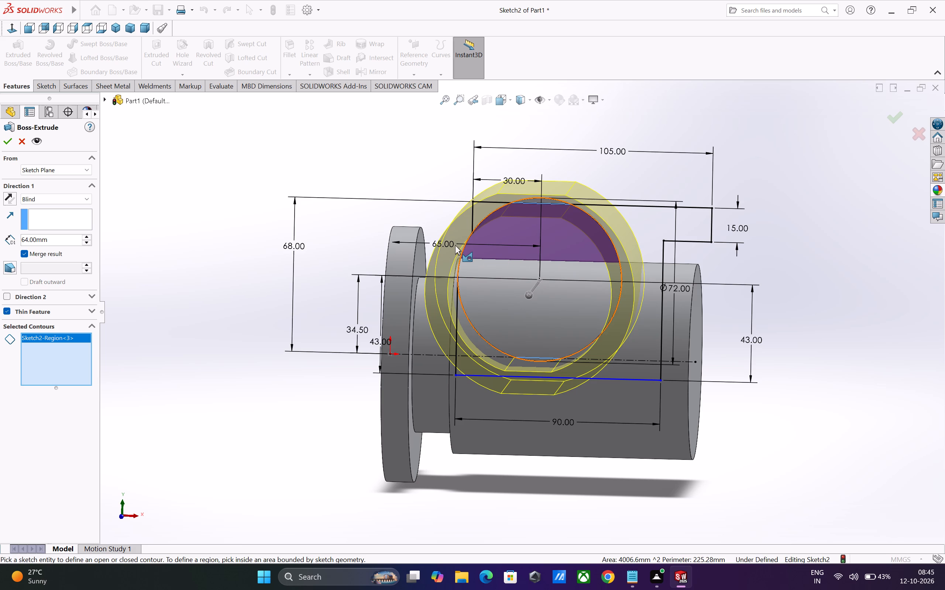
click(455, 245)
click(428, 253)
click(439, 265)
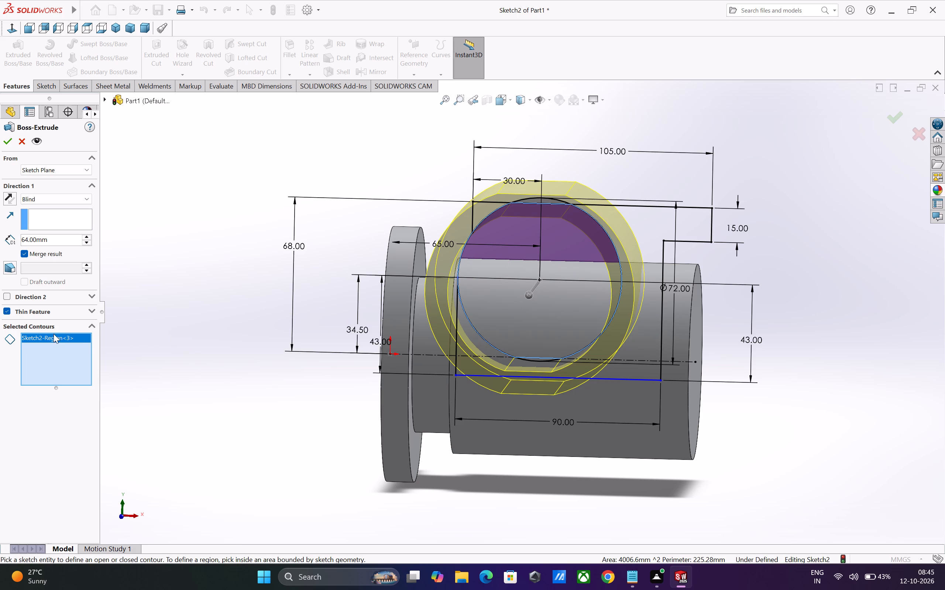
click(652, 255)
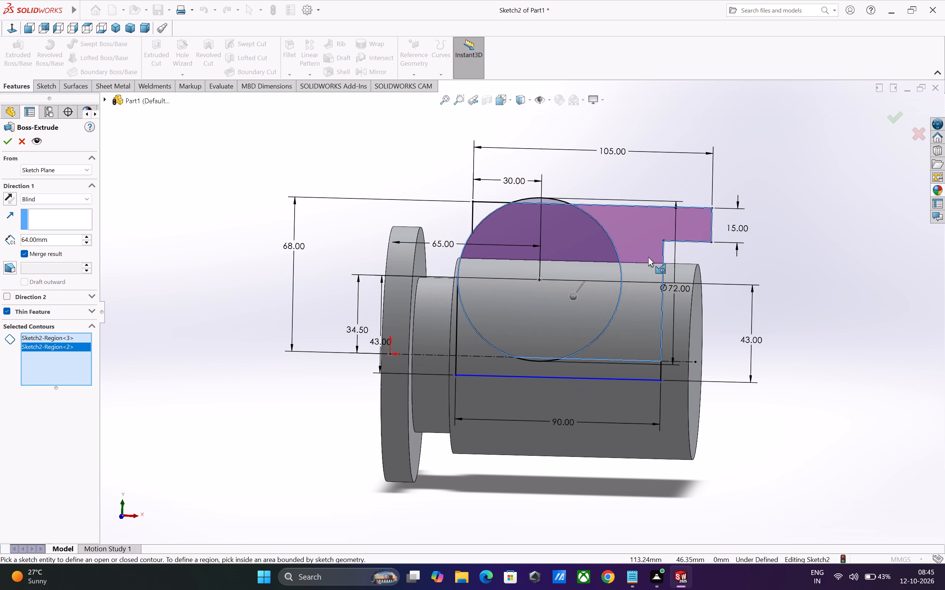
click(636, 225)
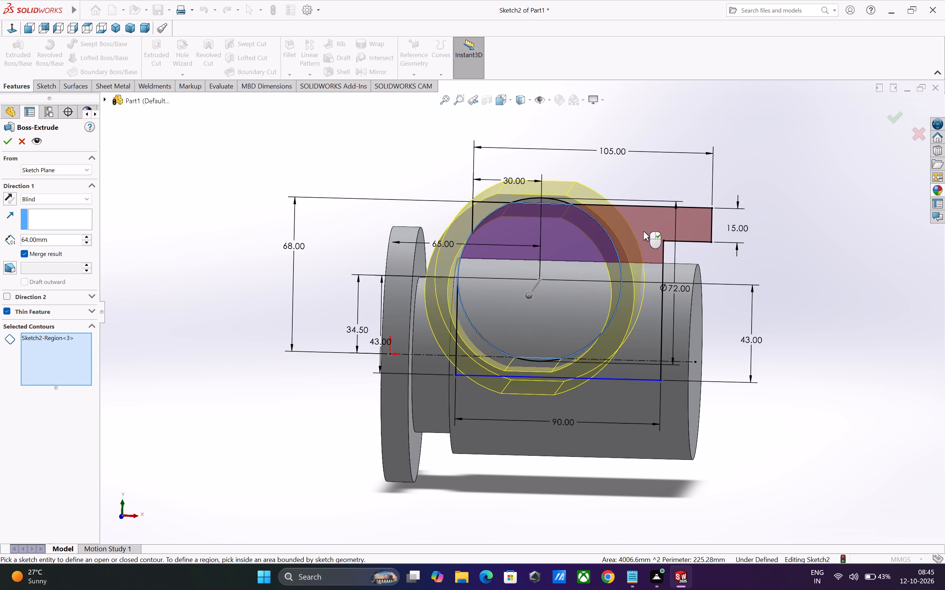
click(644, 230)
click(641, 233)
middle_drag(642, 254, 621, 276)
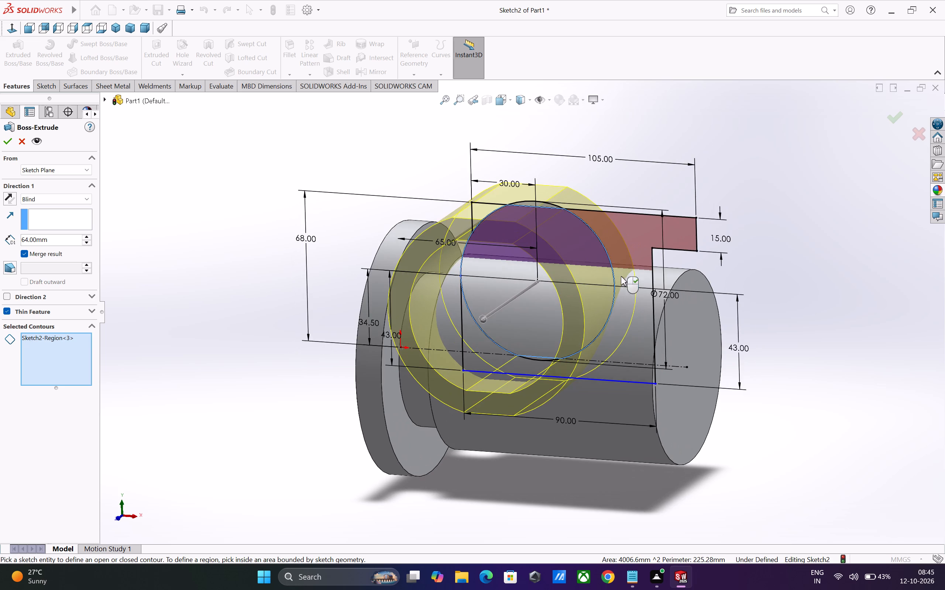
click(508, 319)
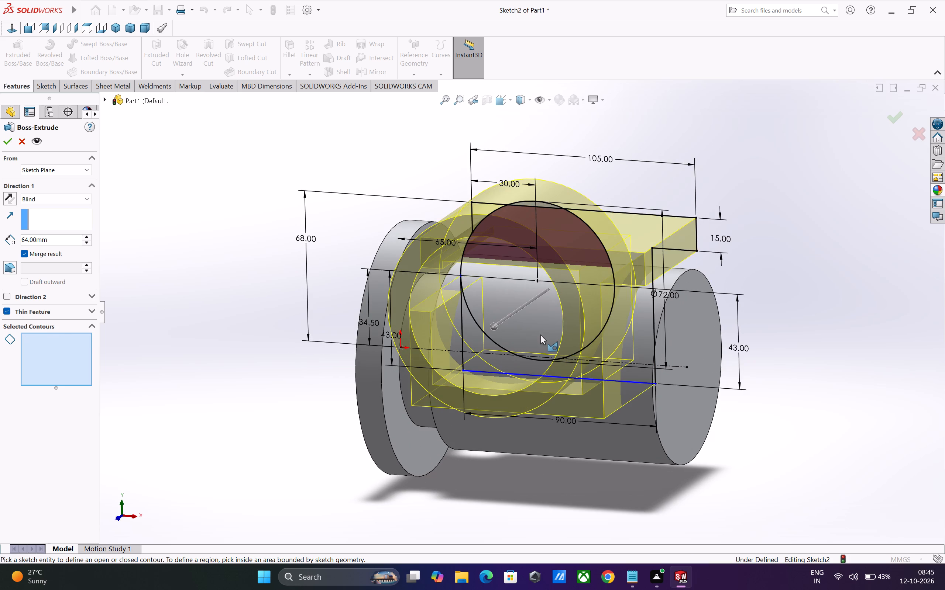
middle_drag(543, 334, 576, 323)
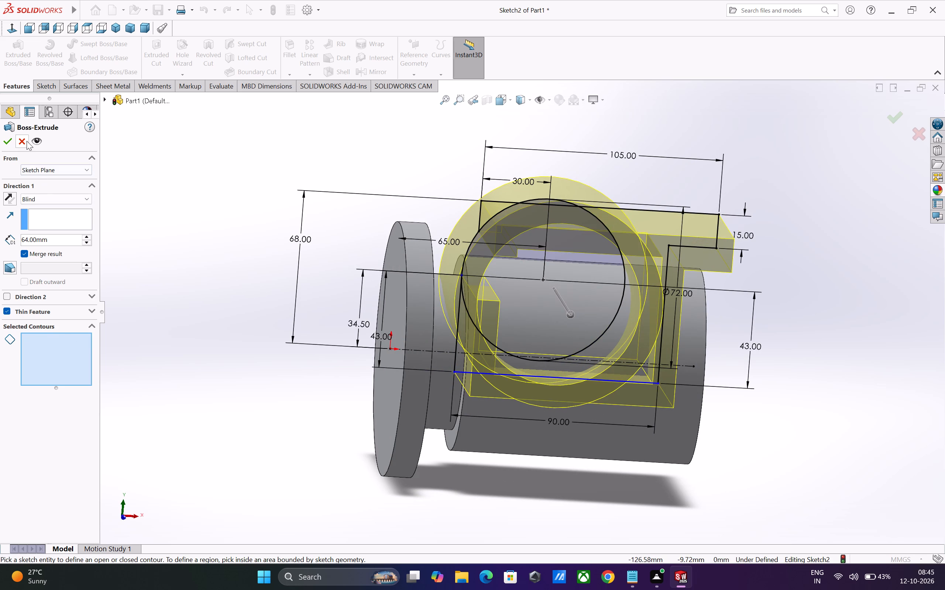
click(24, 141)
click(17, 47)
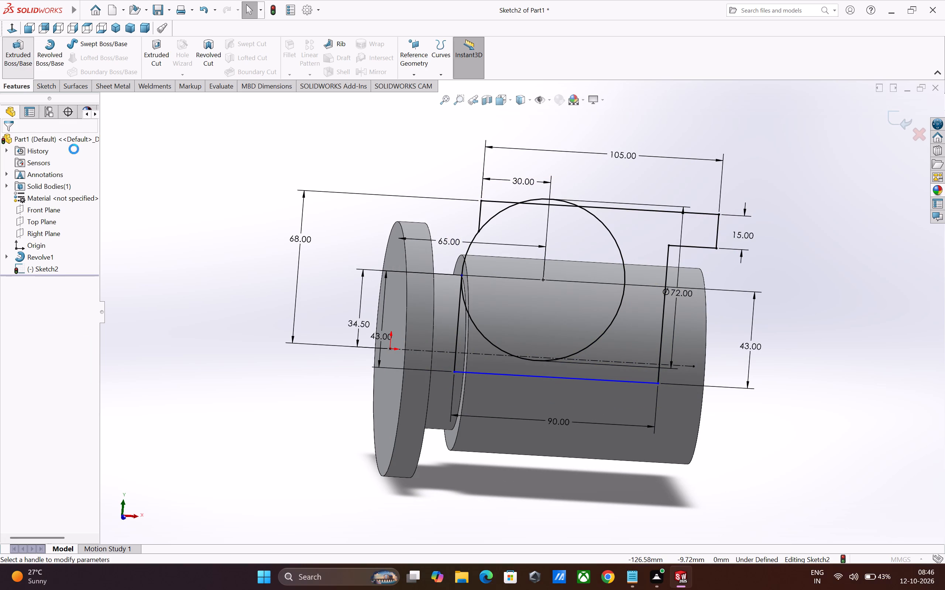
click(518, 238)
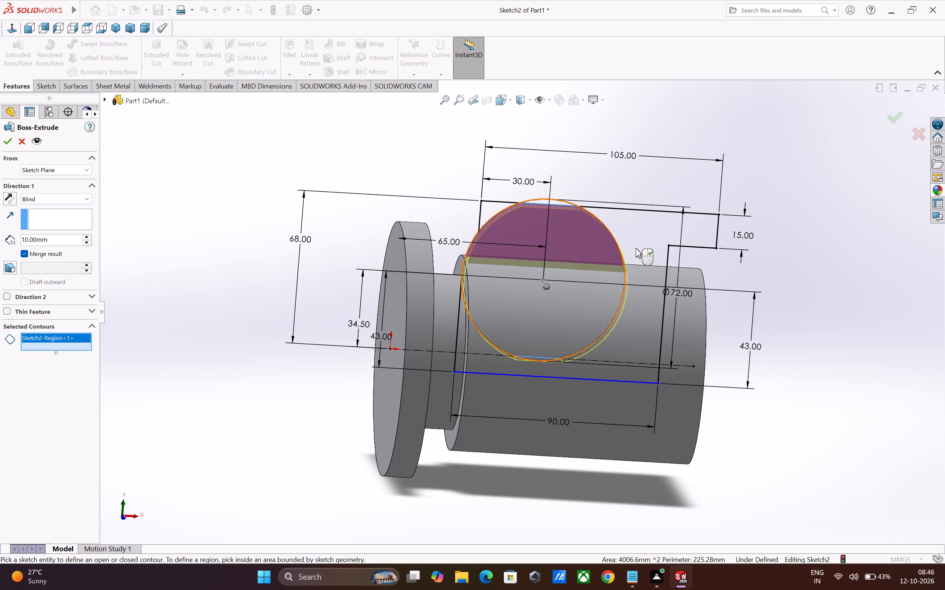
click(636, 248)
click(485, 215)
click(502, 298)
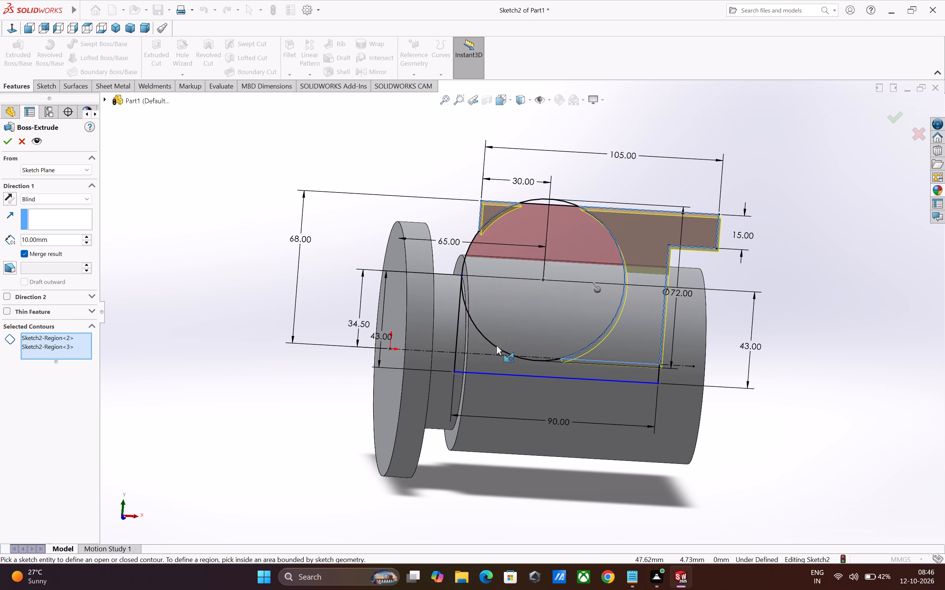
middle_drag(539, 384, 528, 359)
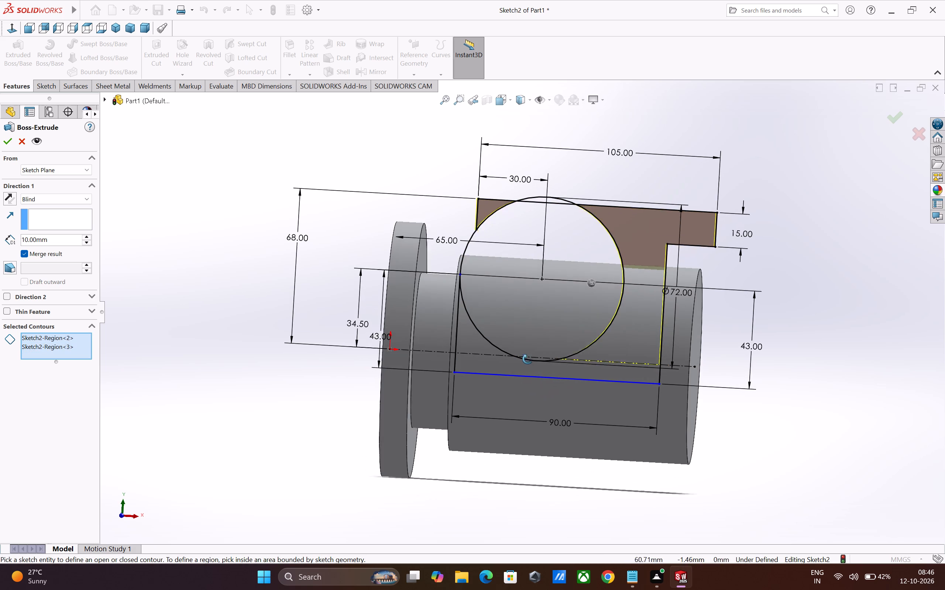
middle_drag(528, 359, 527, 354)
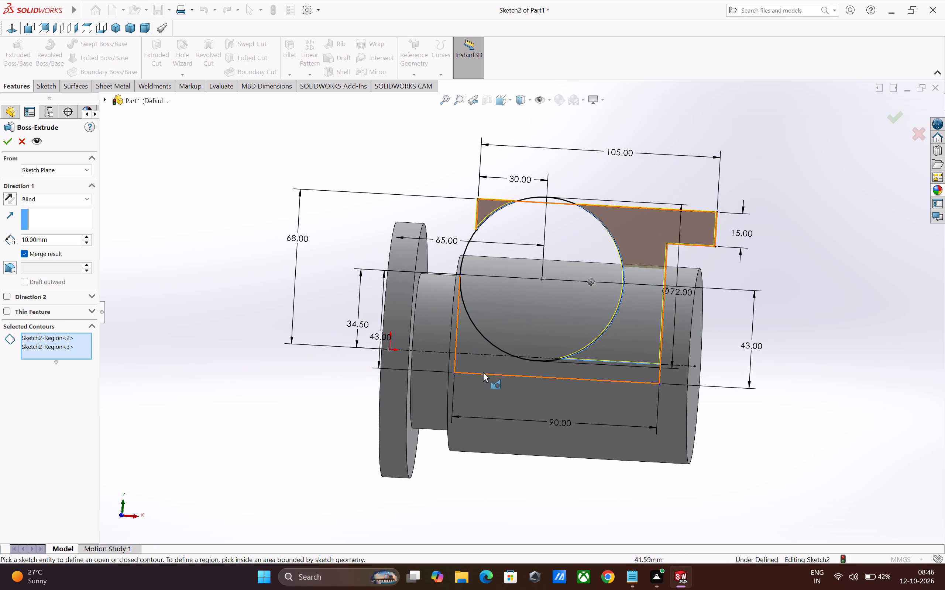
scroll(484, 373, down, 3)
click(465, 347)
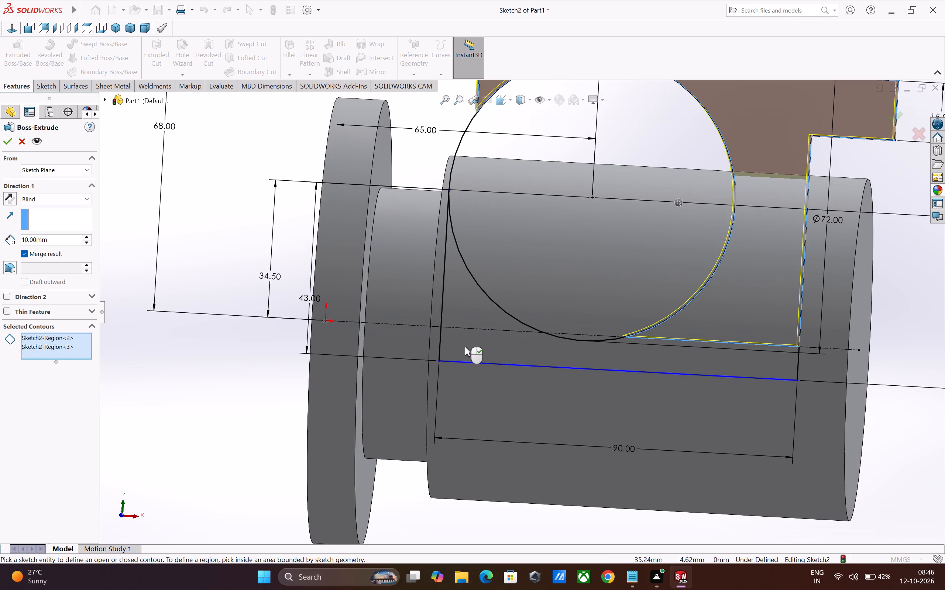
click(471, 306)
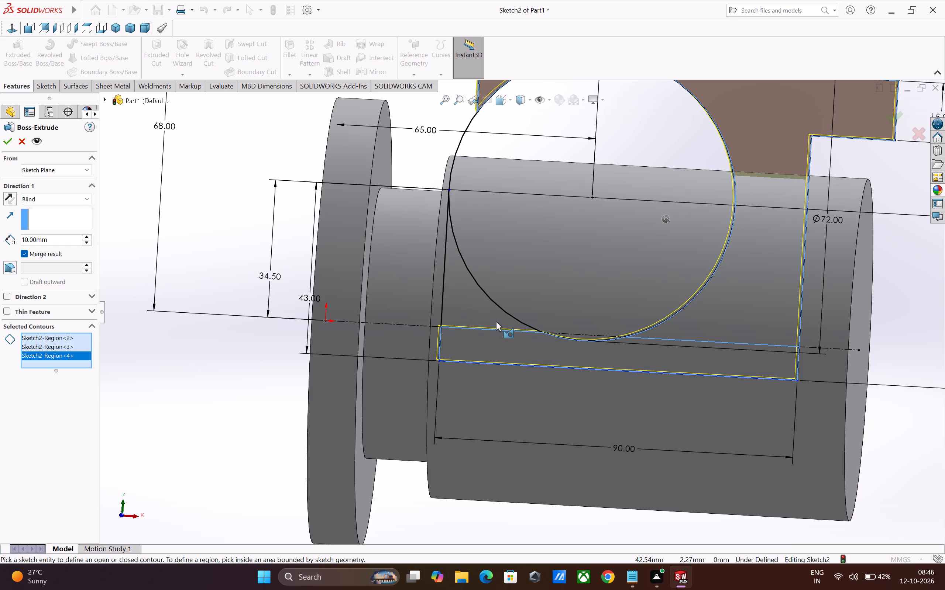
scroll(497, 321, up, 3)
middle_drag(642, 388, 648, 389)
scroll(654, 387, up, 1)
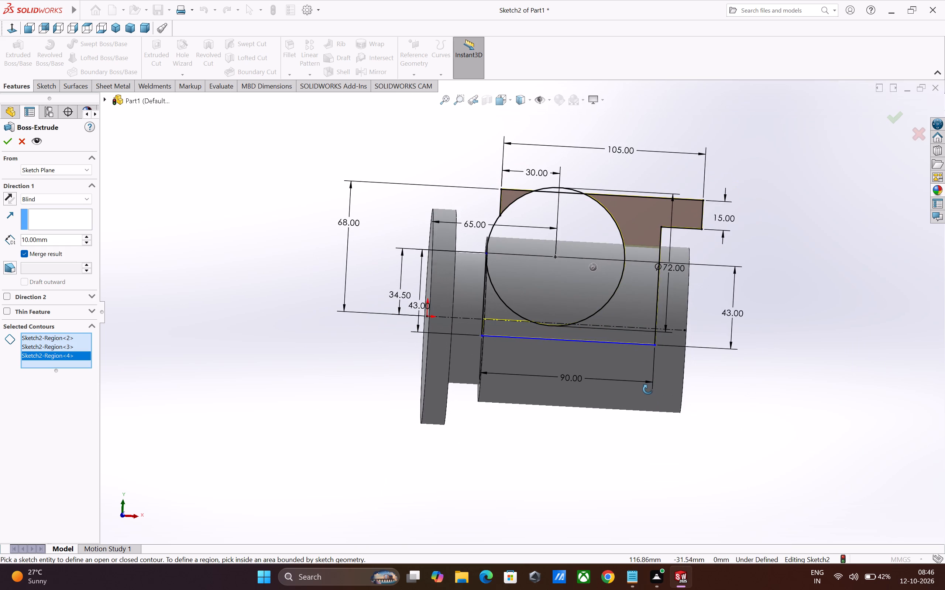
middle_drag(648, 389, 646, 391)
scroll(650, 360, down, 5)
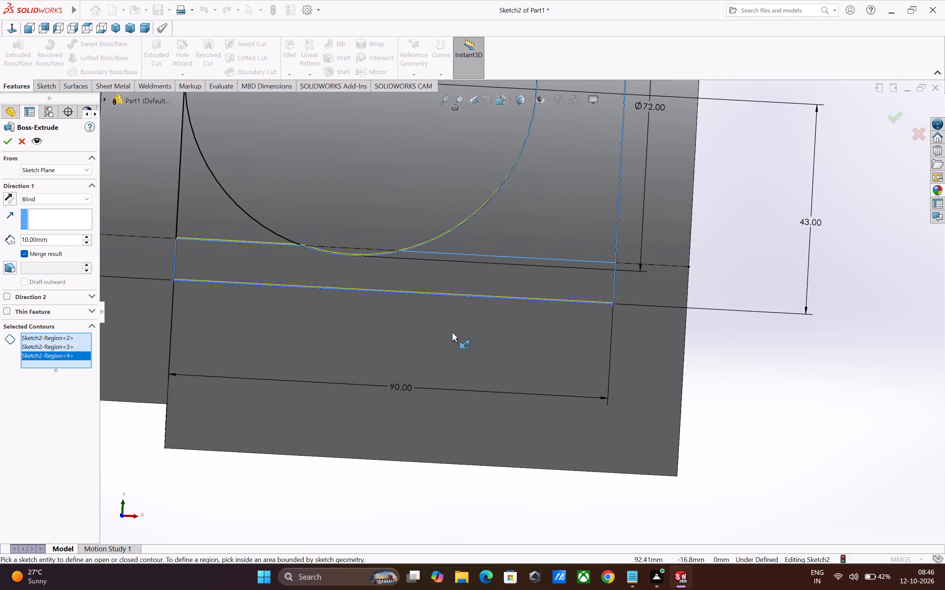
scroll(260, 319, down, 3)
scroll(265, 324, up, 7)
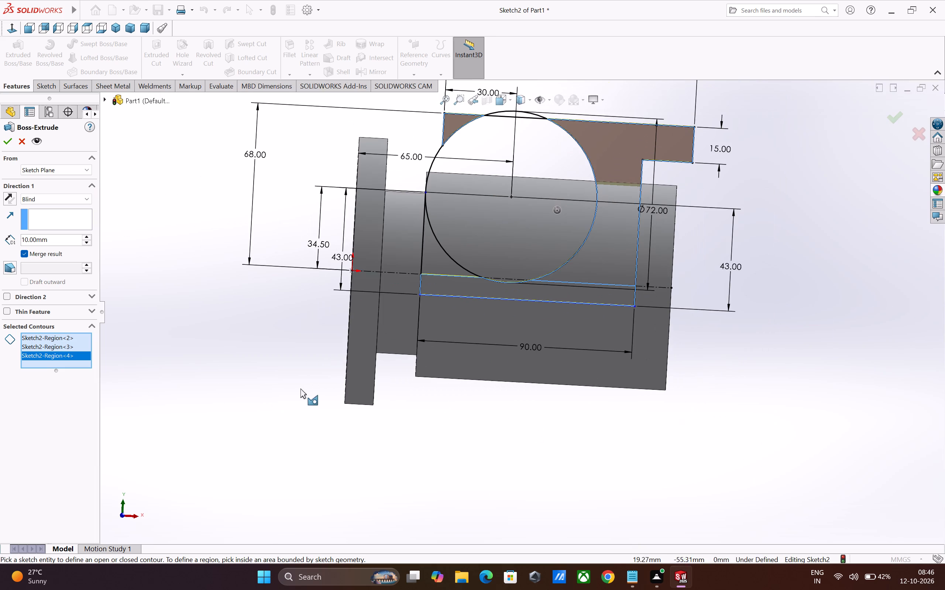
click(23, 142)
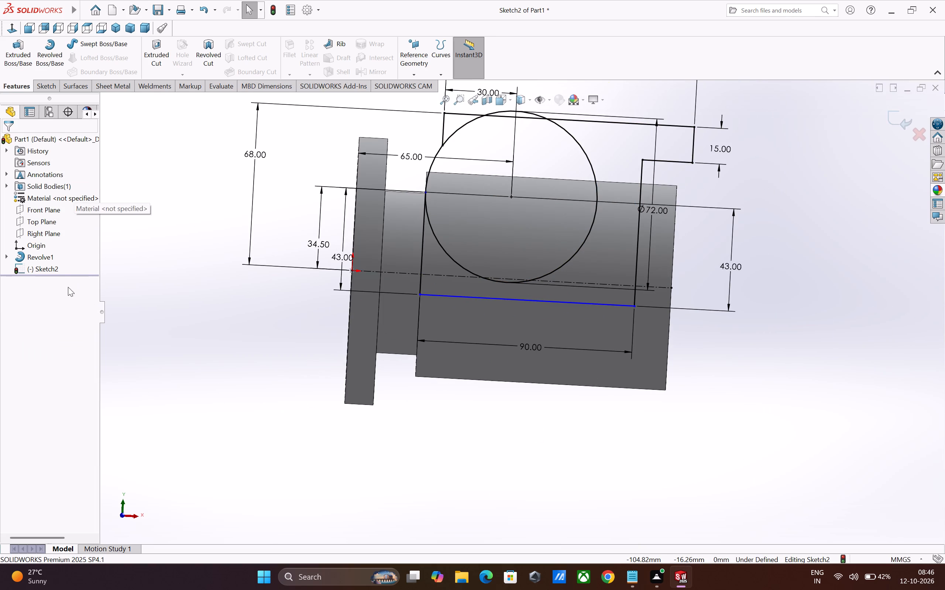
Add a horizontal relation to the profile's bottom line in the sketch.
click(52, 266)
click(255, 421)
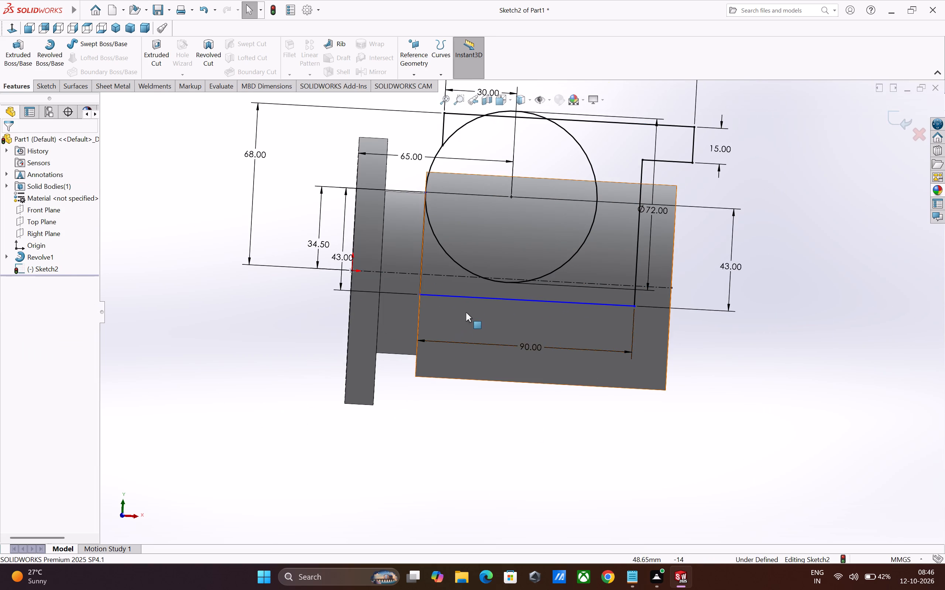
click(57, 88)
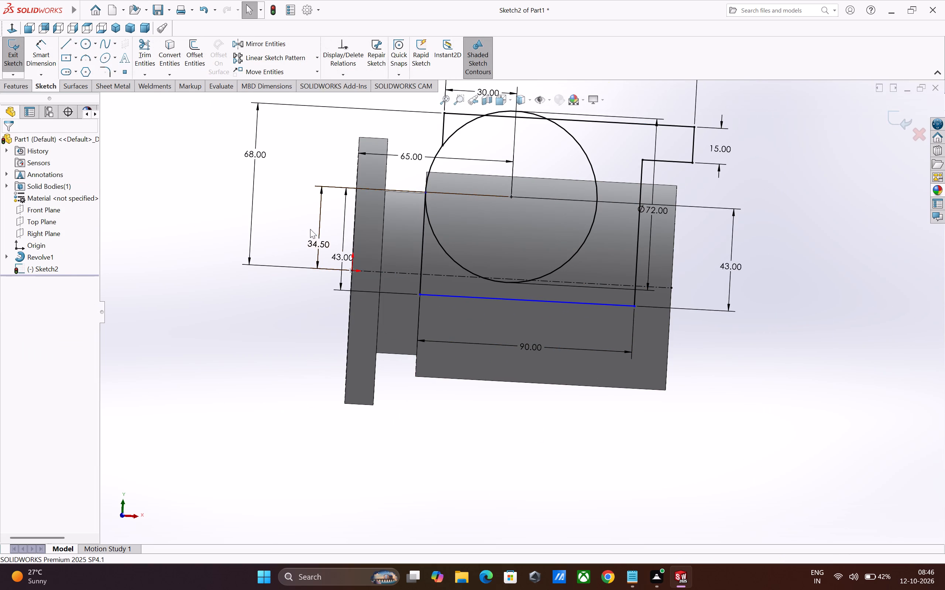
click(518, 299)
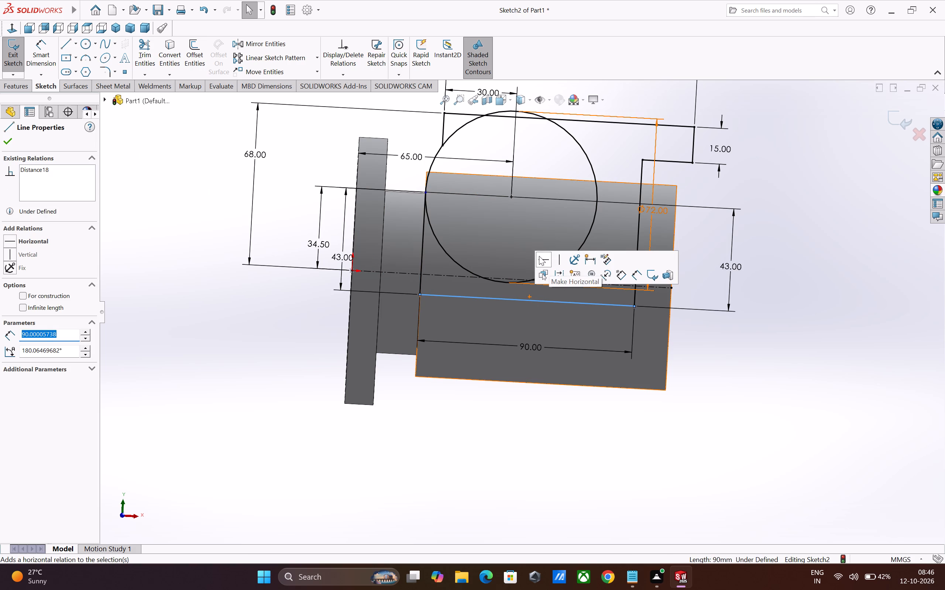
click(542, 257)
click(431, 417)
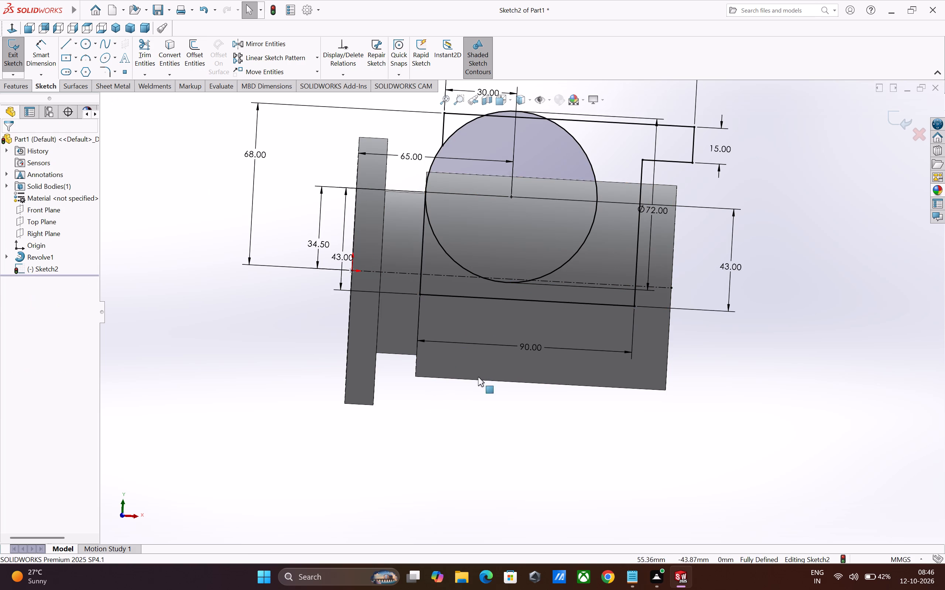
Move the circle's 72 mm diameter dimension slightly farther from the profile's vertical line below the arm.
scroll(500, 321, up, 3)
scroll(596, 283, down, 1)
middle_drag(732, 378, 735, 378)
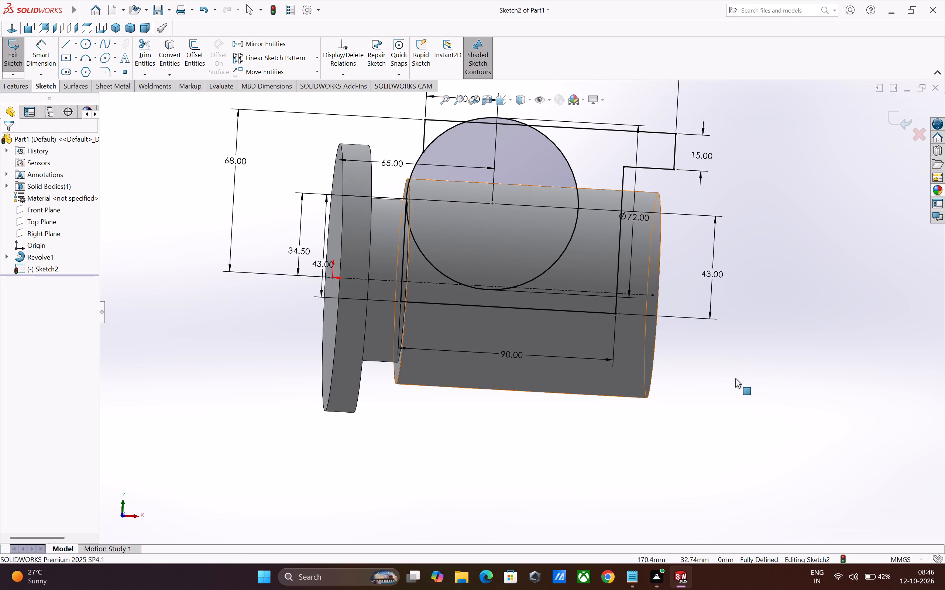
scroll(669, 260, down, 3)
drag(577, 192, 588, 193)
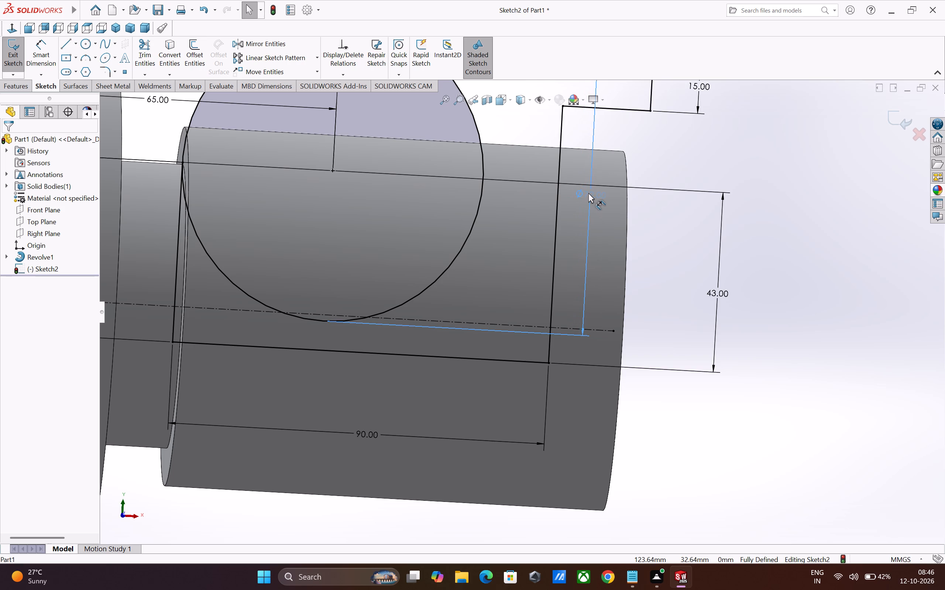
drag(588, 193, 589, 193)
click(688, 419)
Start an Extruded Boss and select all six regions inside the stepped line outline as contours, including the small circle segment near its bottom.
scroll(688, 419, up, 5)
middle_drag(693, 429, 671, 442)
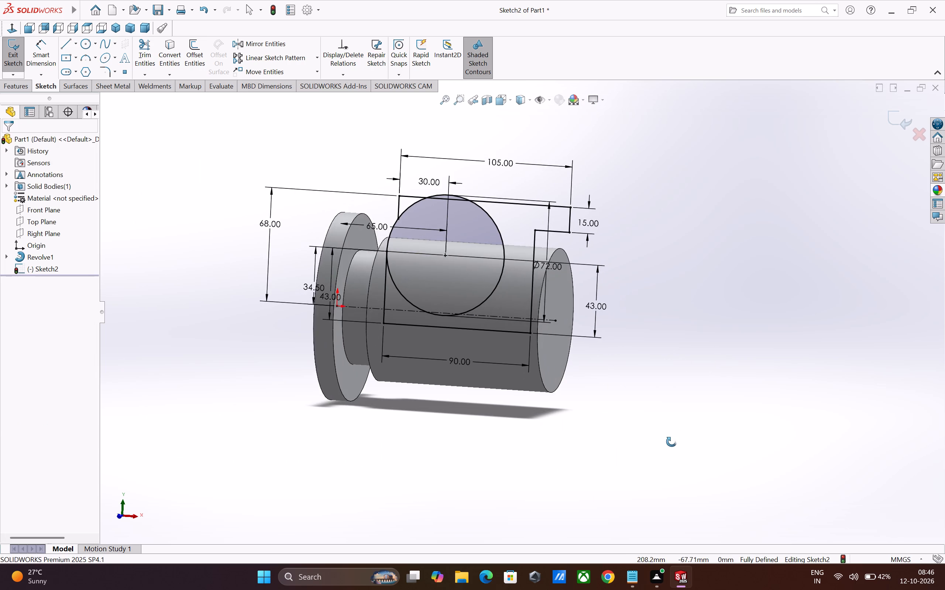
middle_drag(671, 442, 684, 426)
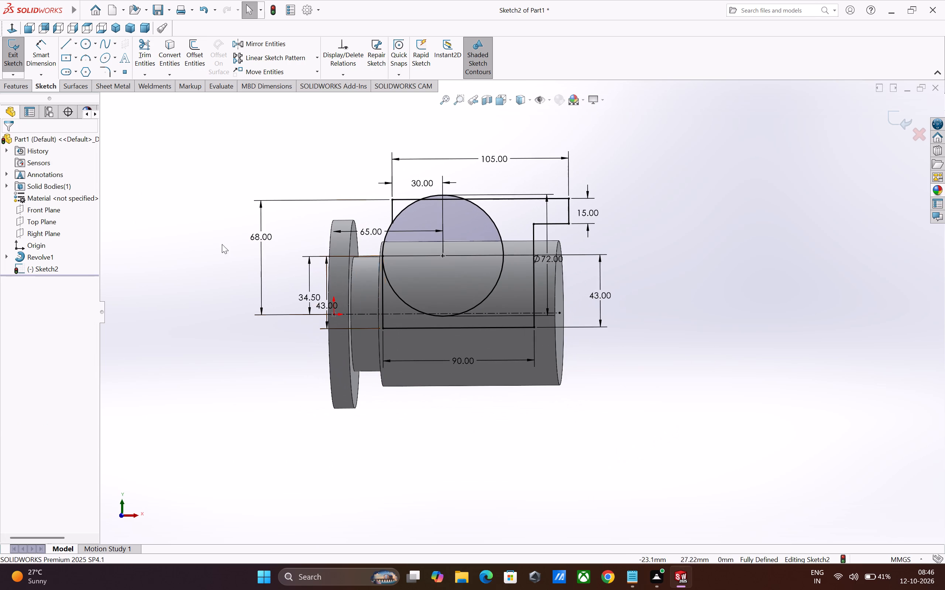
click(21, 85)
click(18, 58)
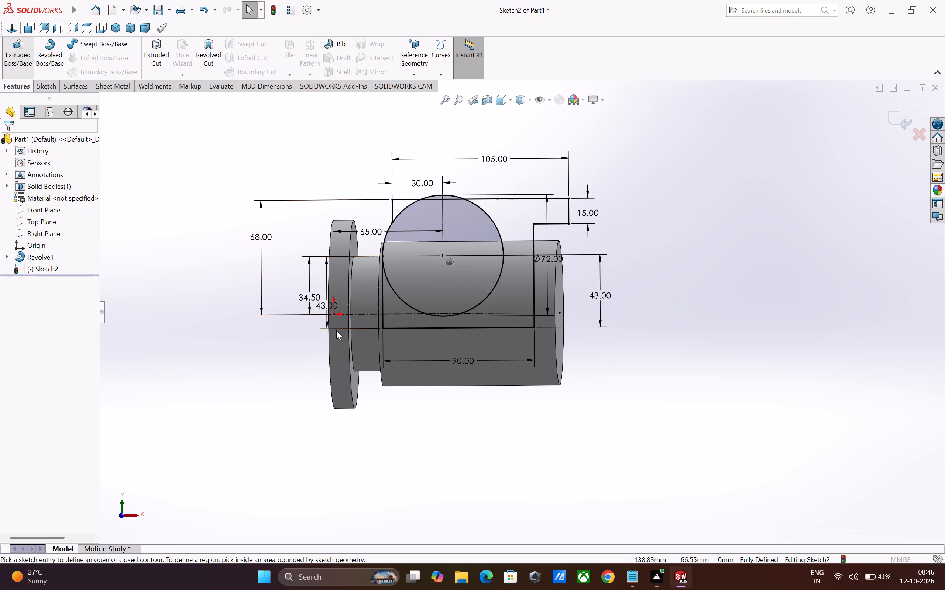
click(413, 230)
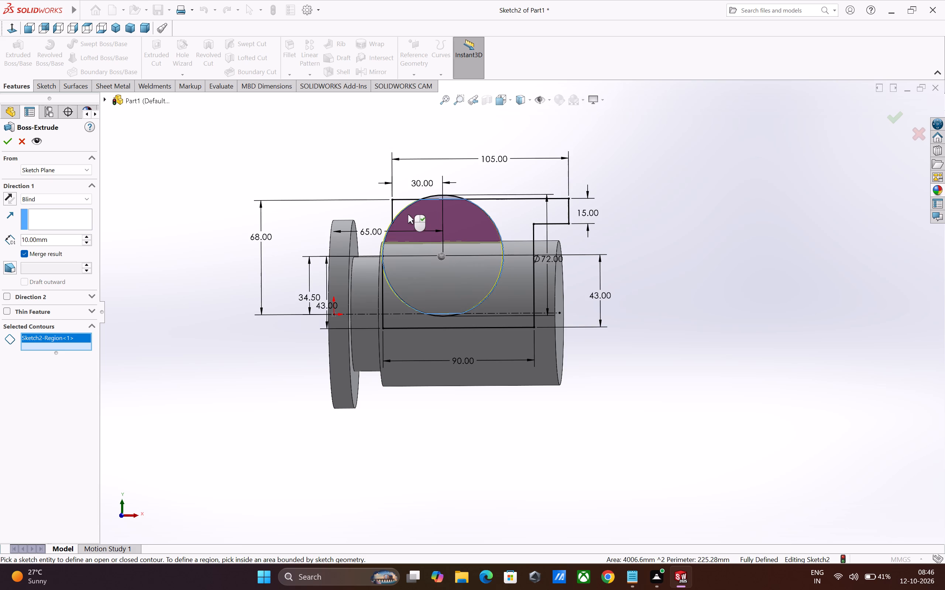
click(399, 209)
click(504, 218)
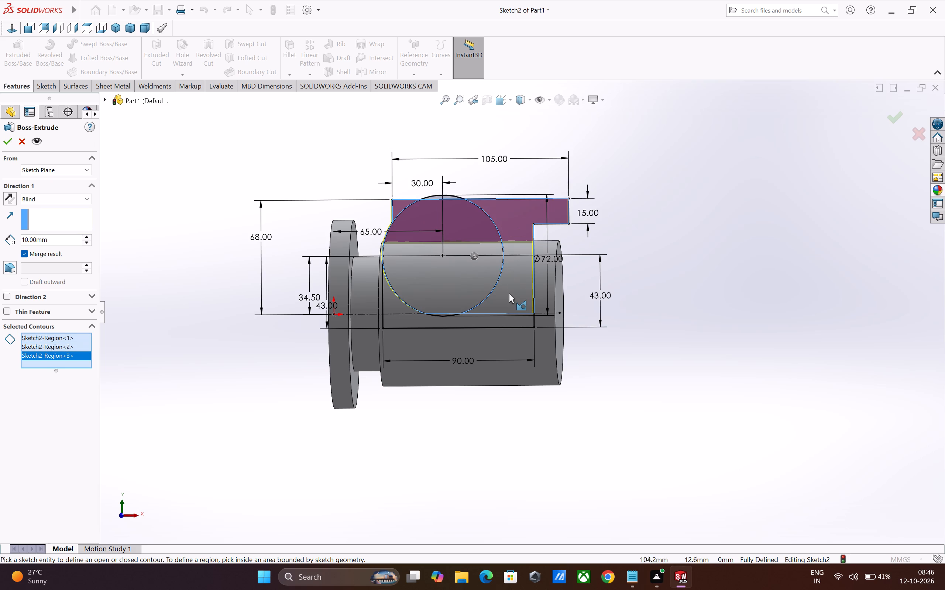
click(509, 294)
click(412, 319)
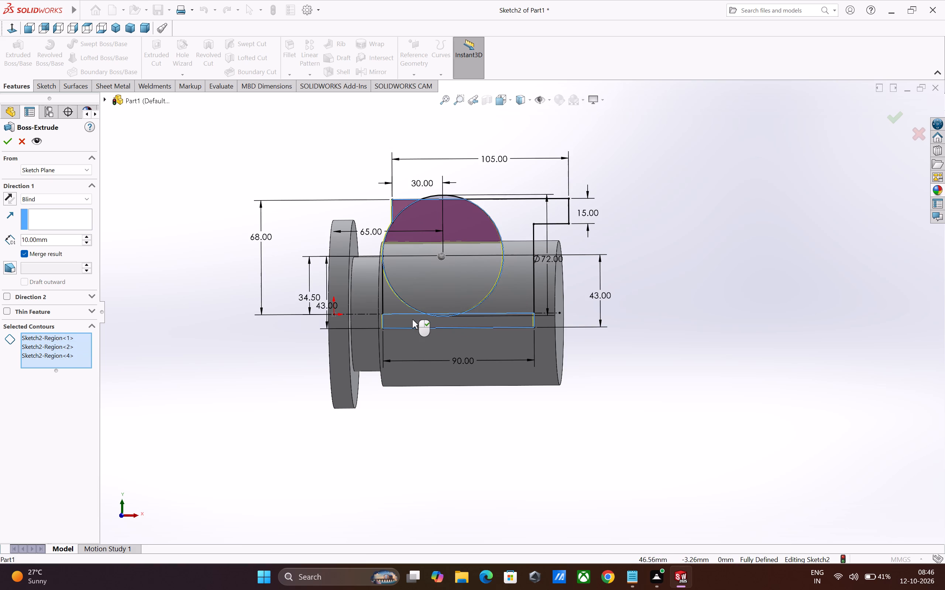
click(399, 305)
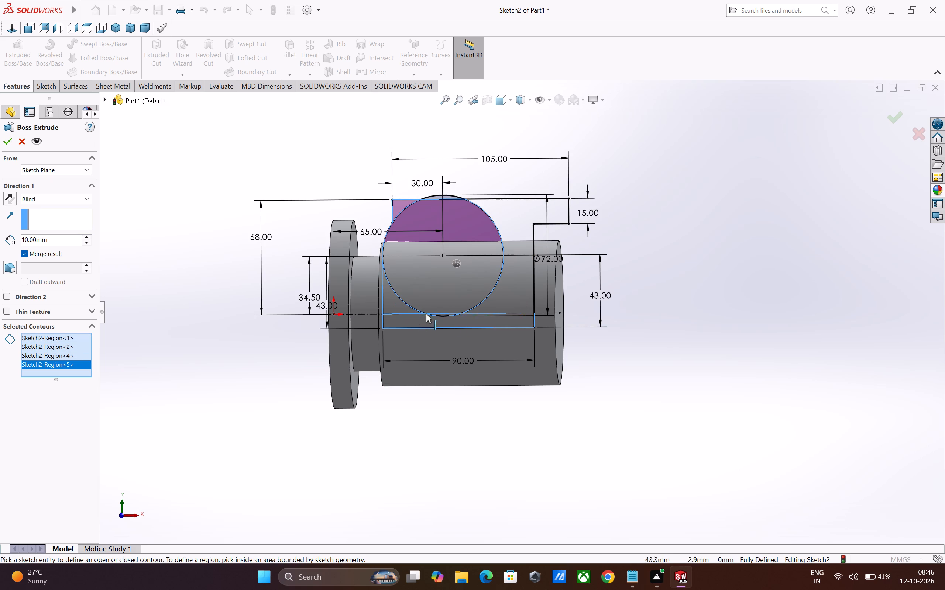
middle_drag(652, 373, 644, 415)
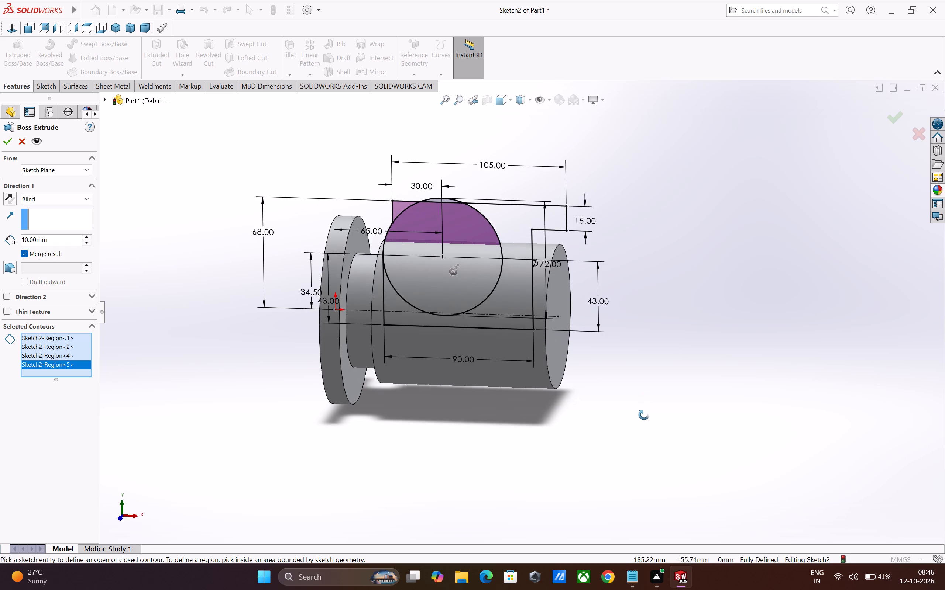
middle_drag(644, 415, 642, 424)
click(522, 293)
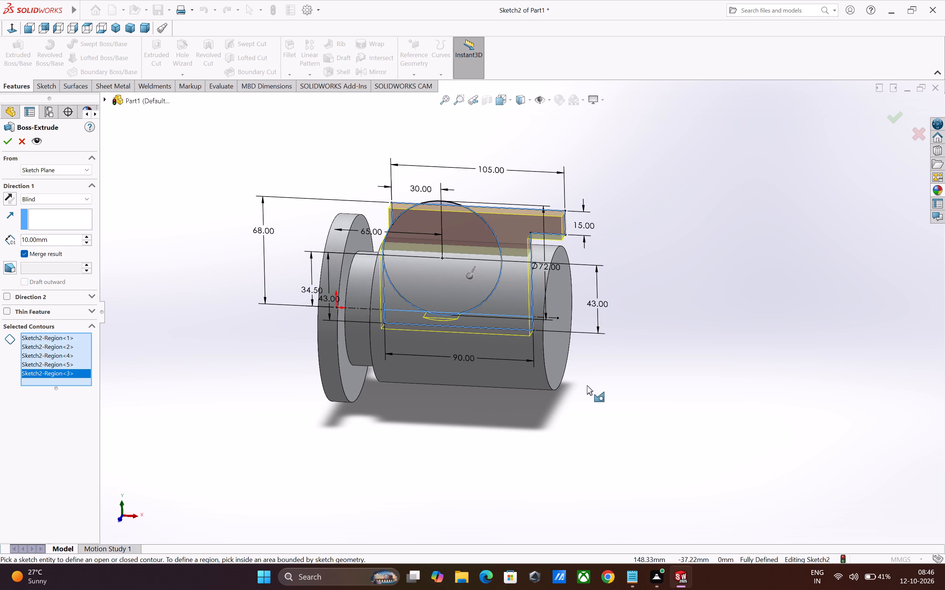
scroll(608, 409, up, 1)
middle_drag(608, 409, 620, 358)
scroll(481, 327, down, 10)
click(483, 300)
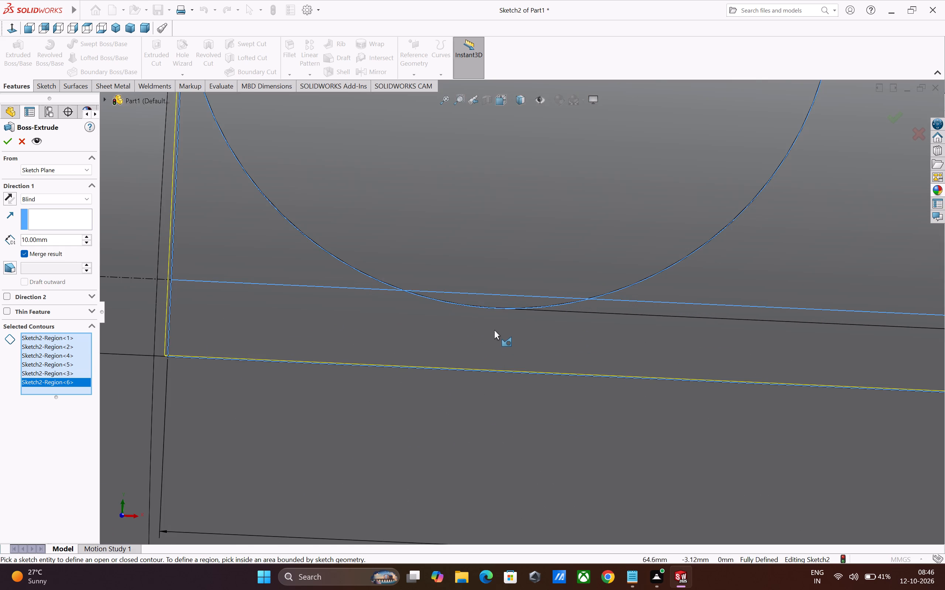
Set the blind extrusion depth to 64 mm.
scroll(496, 334, up, 10)
middle_drag(681, 419, 635, 443)
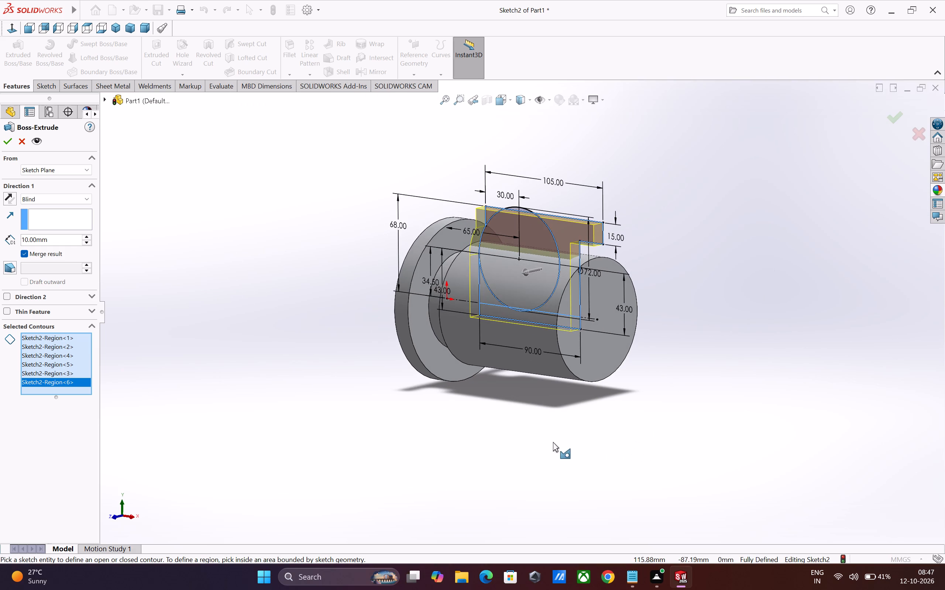
middle_drag(582, 440, 567, 452)
scroll(558, 451, up, 1)
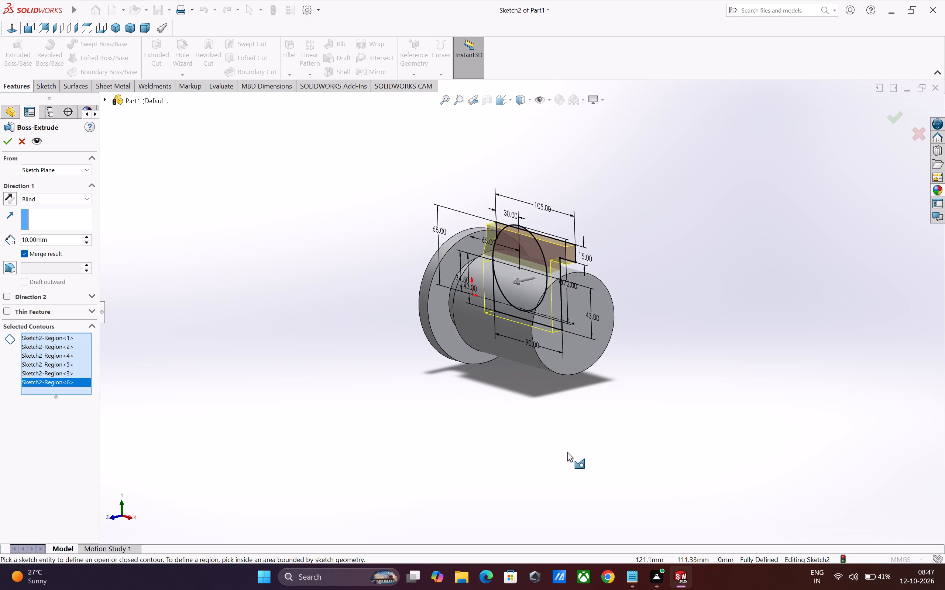
double_click(61, 243)
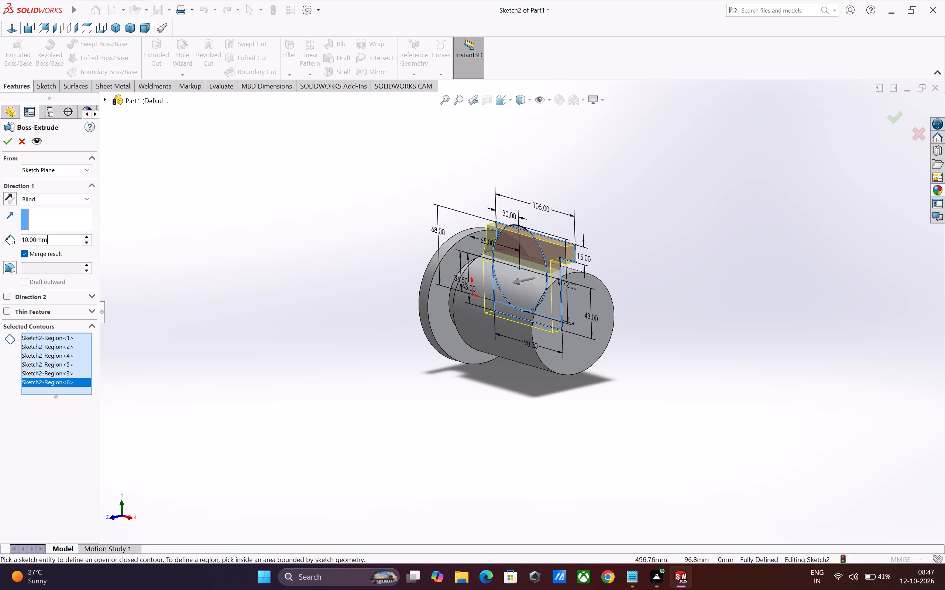
text(64)
key(Return)
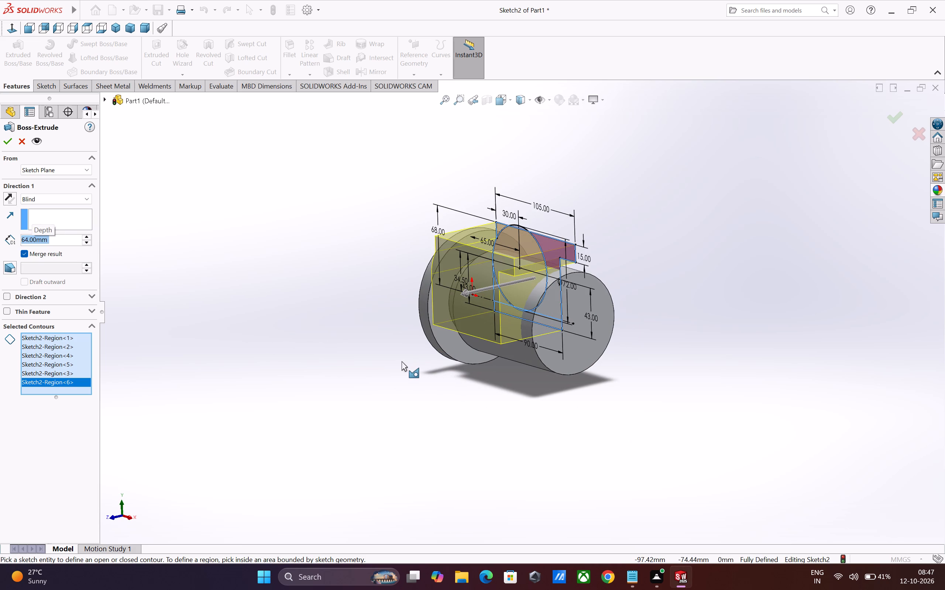
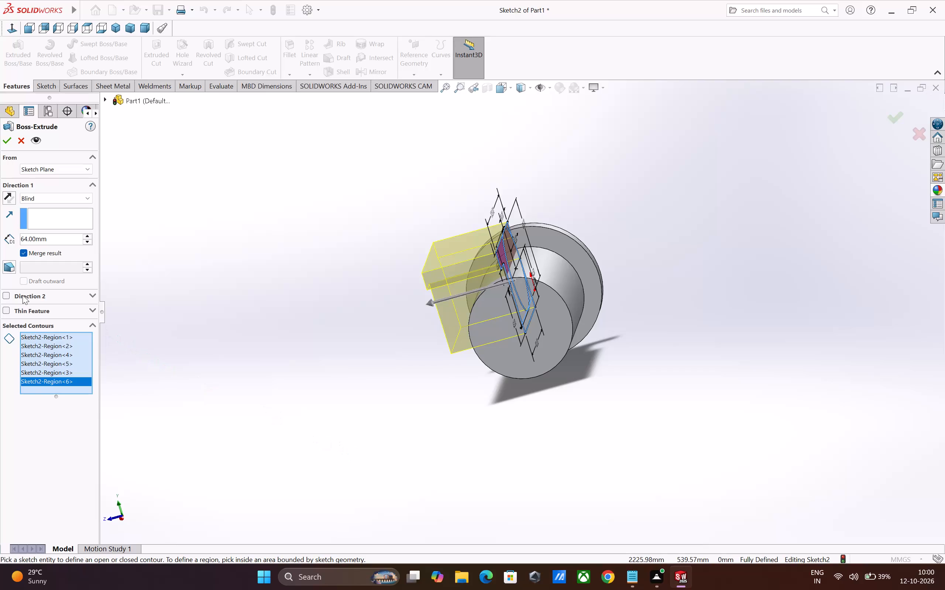
Add a second blind extrusion direction with a depth of 43 mm and finish the boss.
click(5, 298)
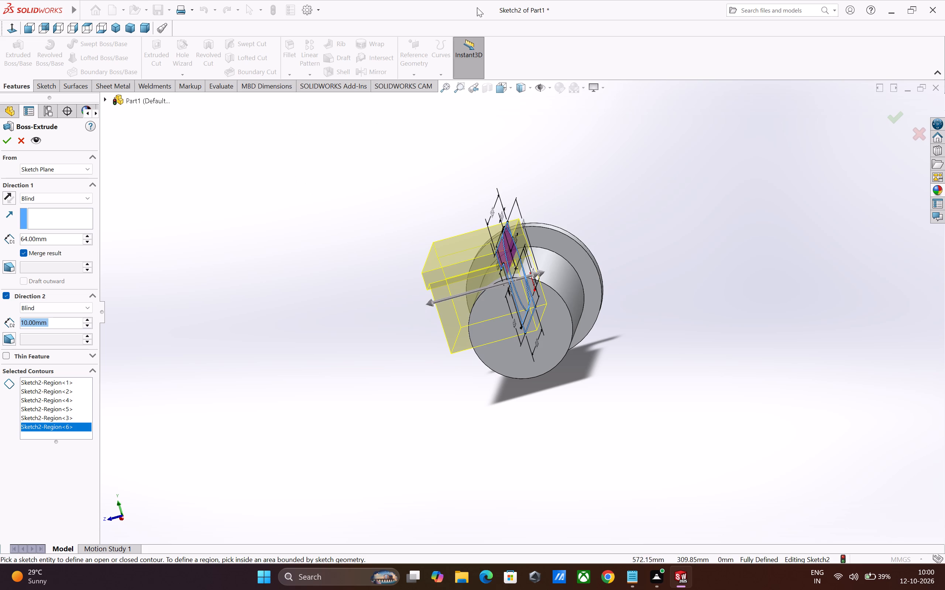
key(4)
key(3)
key(Return)
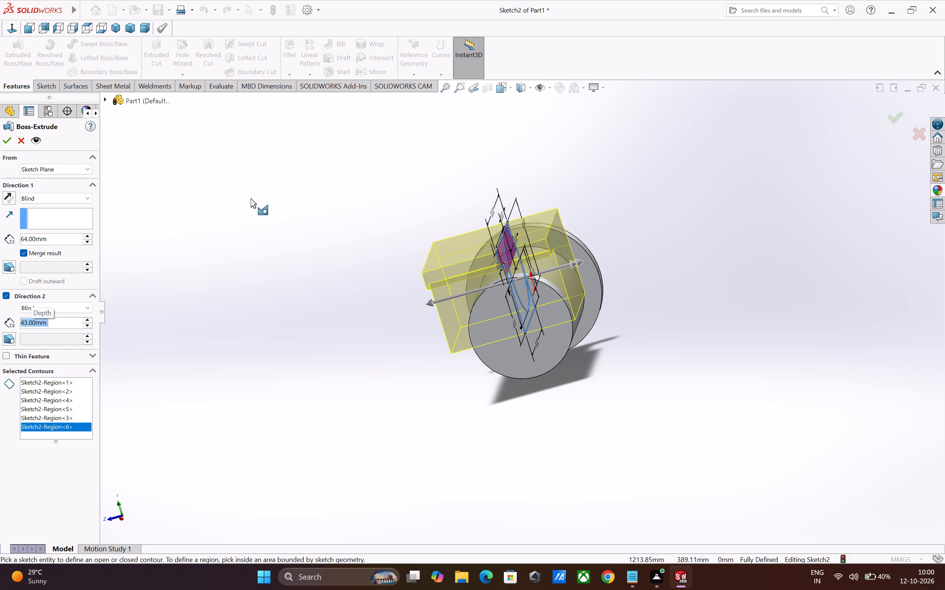
click(4, 143)
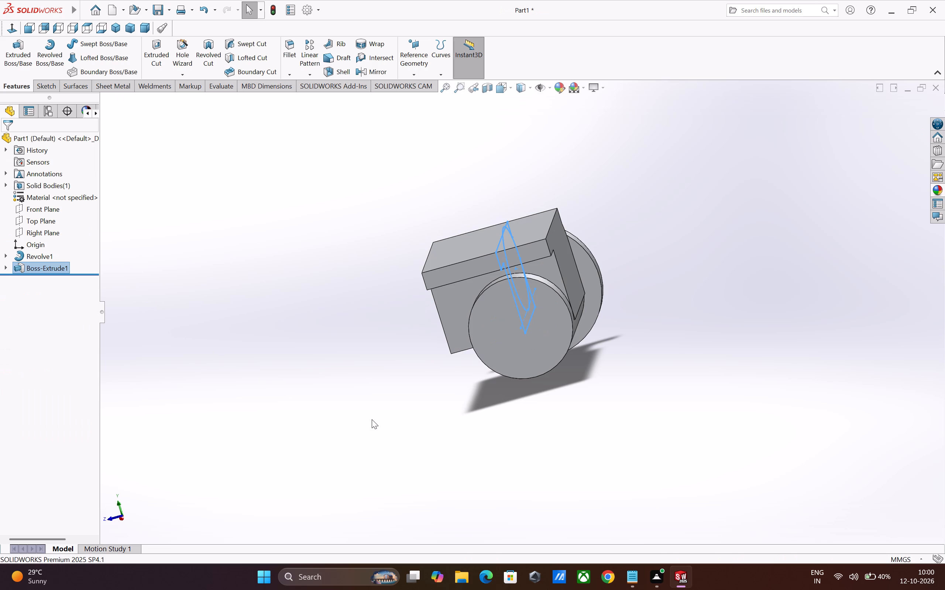
Examine the extruded block on the cylindrical body from all sides, including the flange end.
middle_drag(375, 419, 477, 393)
click(405, 405)
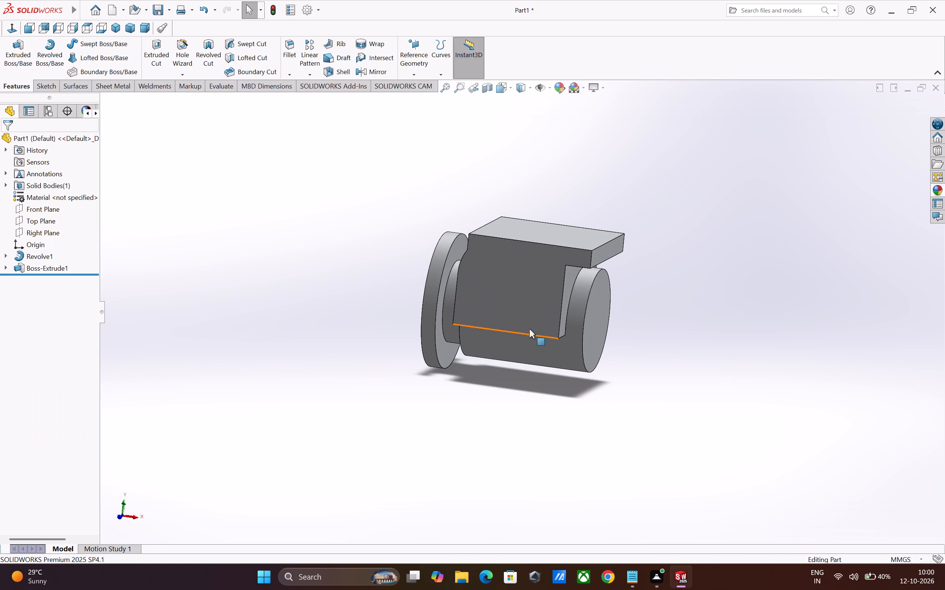
scroll(533, 324, down, 3)
middle_drag(664, 363, 539, 394)
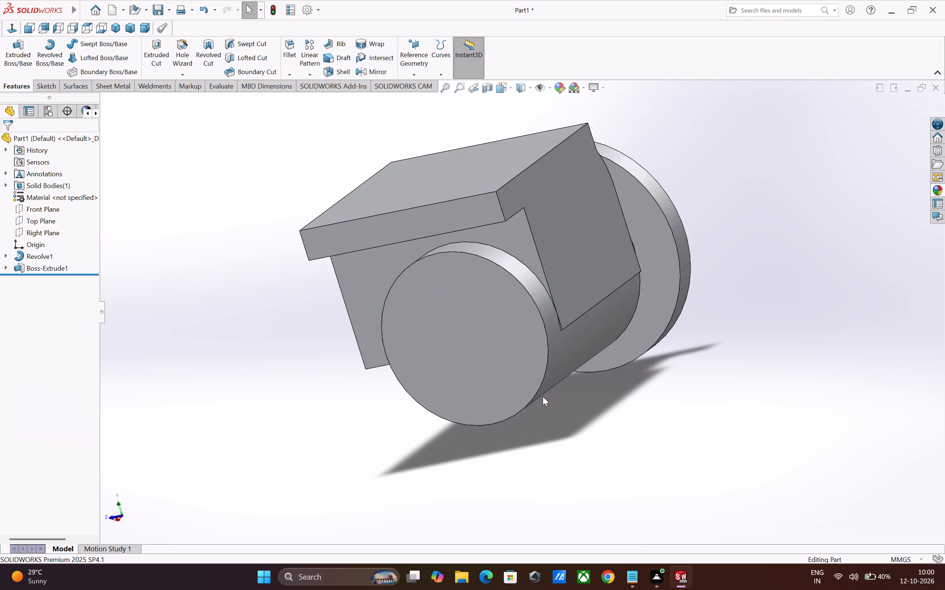
scroll(544, 396, up, 2)
scroll(545, 339, down, 1)
middle_drag(591, 388, 564, 402)
scroll(564, 402, up, 3)
middle_drag(621, 392, 569, 469)
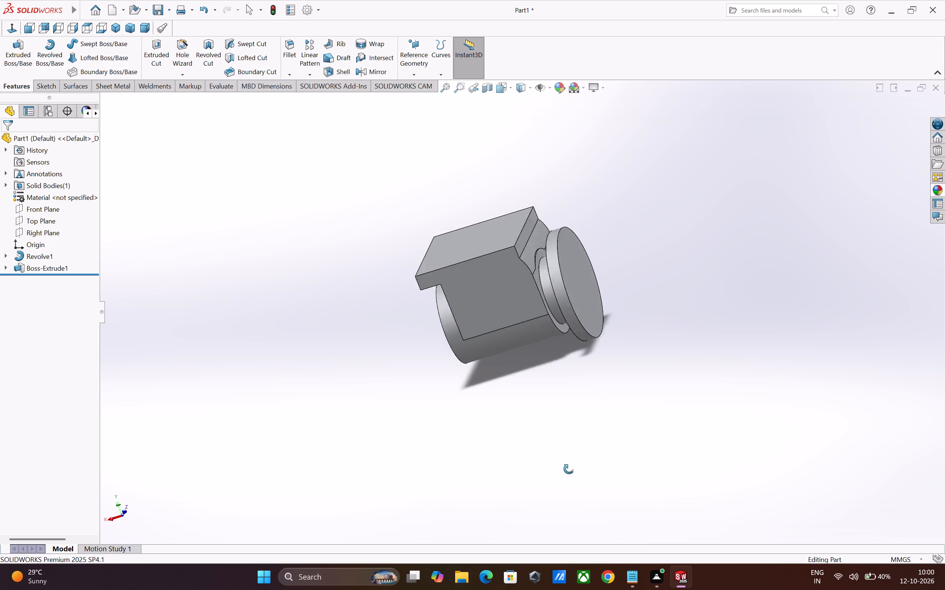
middle_drag(569, 469, 701, 417)
scroll(575, 357, up, 1)
middle_drag(575, 357, 622, 353)
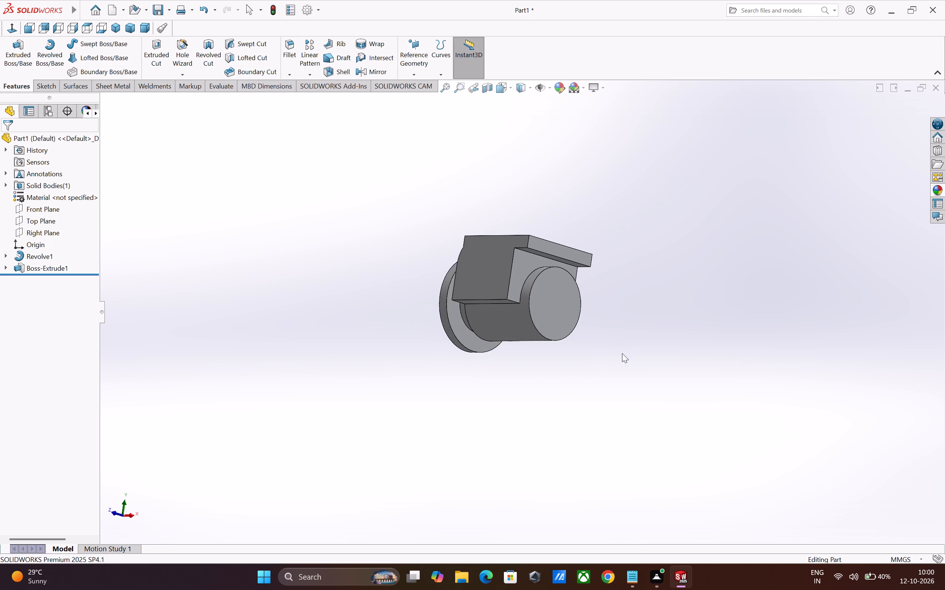
middle_drag(584, 381, 539, 446)
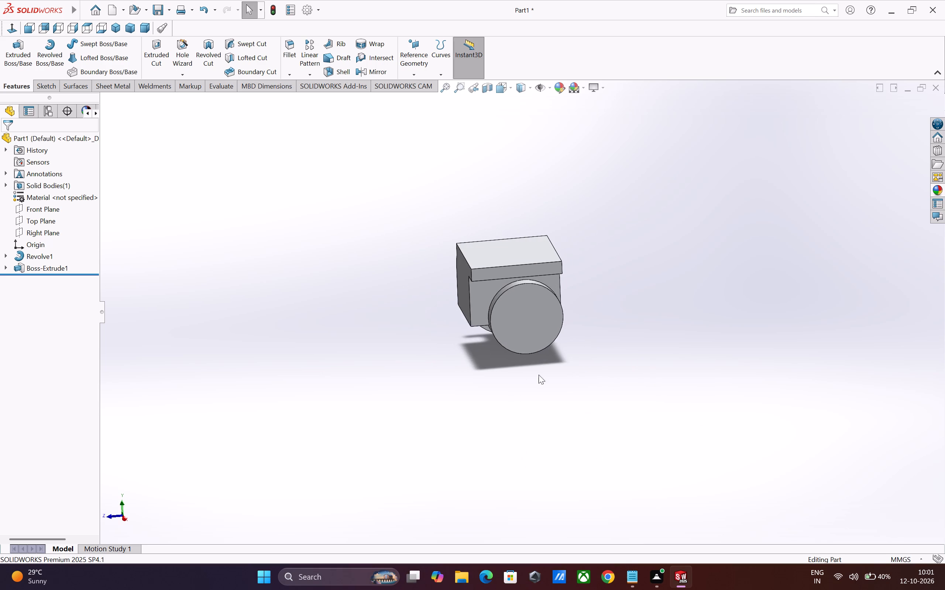
scroll(533, 351, down, 3)
middle_drag(608, 400, 631, 414)
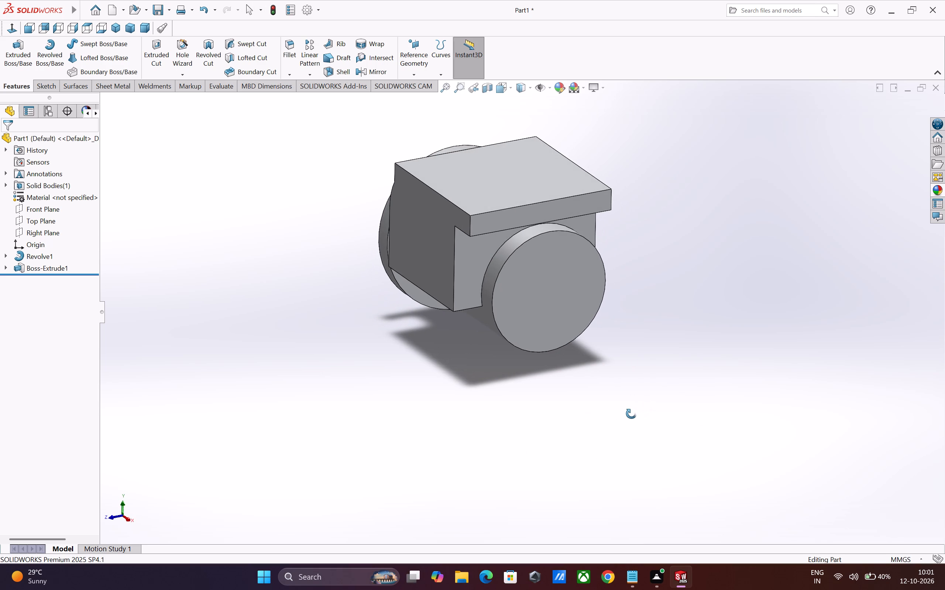
middle_drag(631, 414, 709, 372)
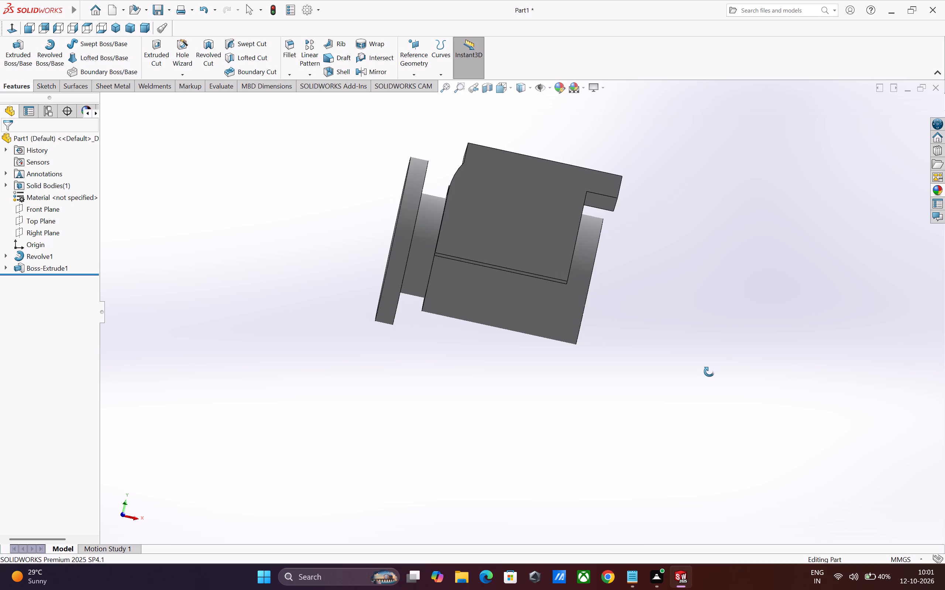
middle_drag(709, 372, 693, 380)
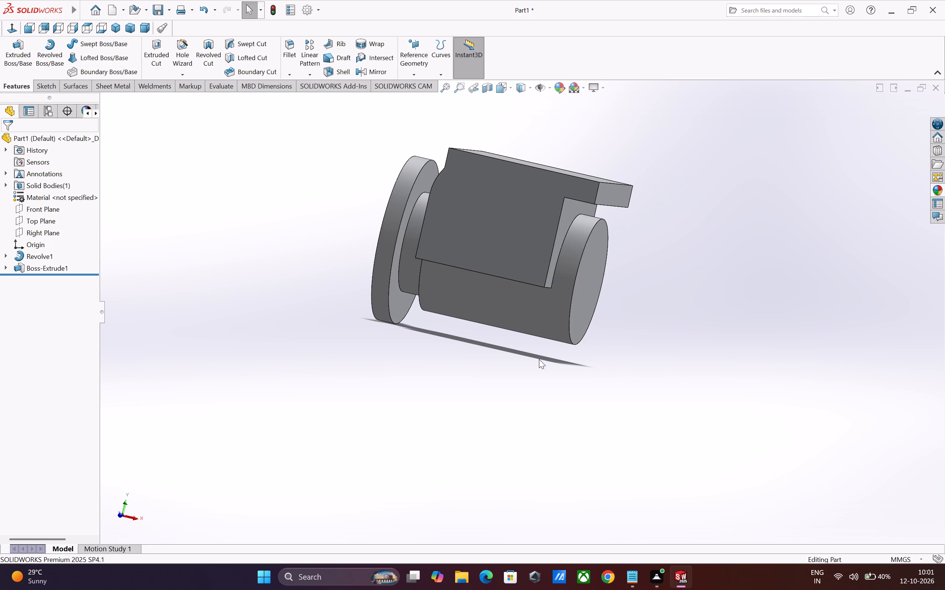
scroll(504, 333, up, 2)
scroll(513, 296, down, 2)
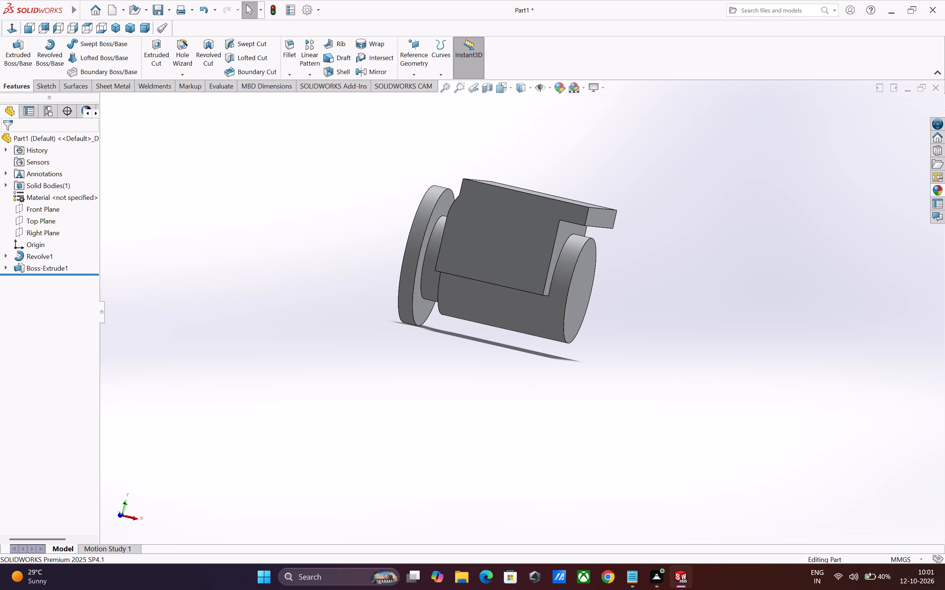
scroll(944, 335, up, 2)
scroll(944, 335, down, 1)
scroll(944, 335, up, 2)
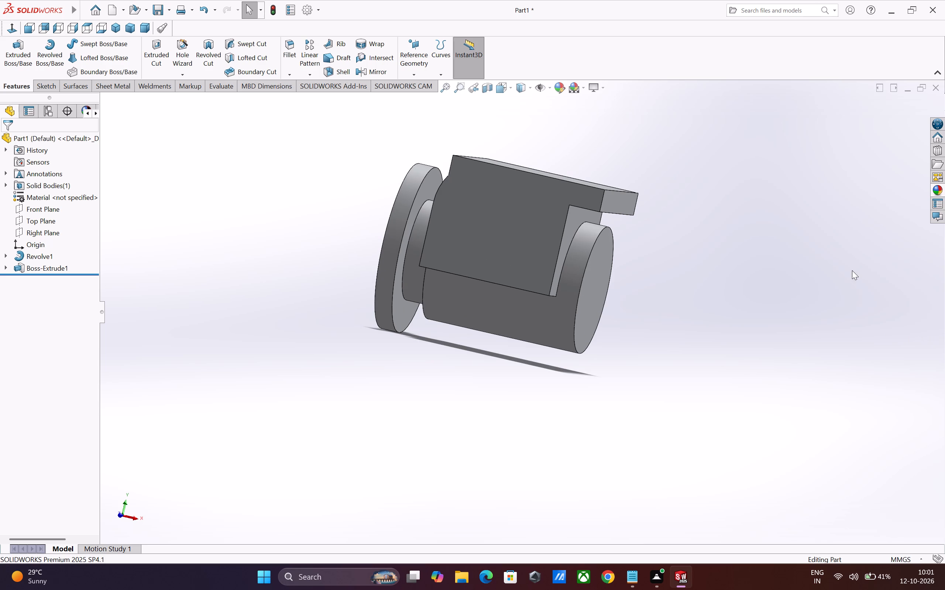
scroll(498, 327, down, 2)
middle_drag(504, 246, 567, 306)
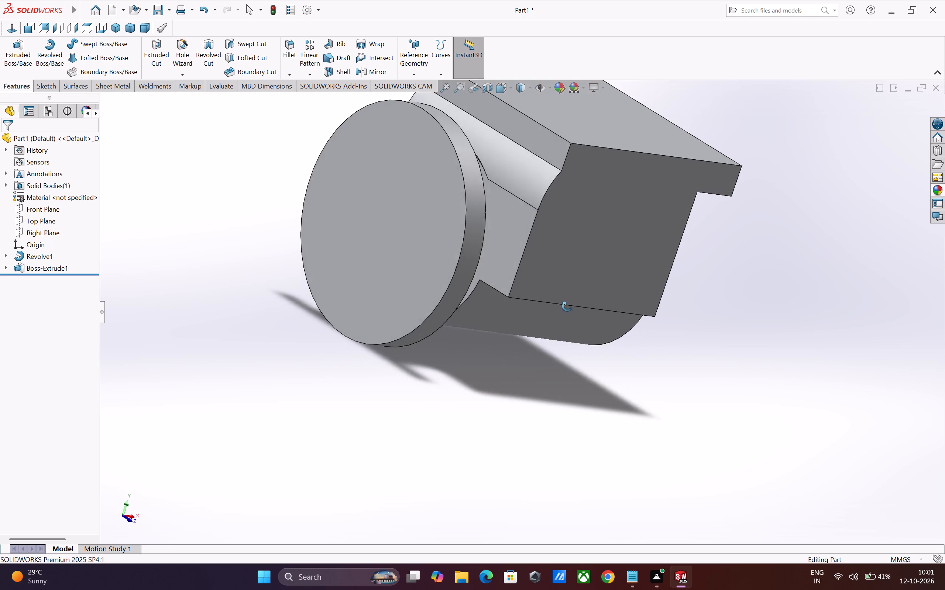
middle_drag(567, 306, 586, 309)
middle_drag(535, 263, 568, 253)
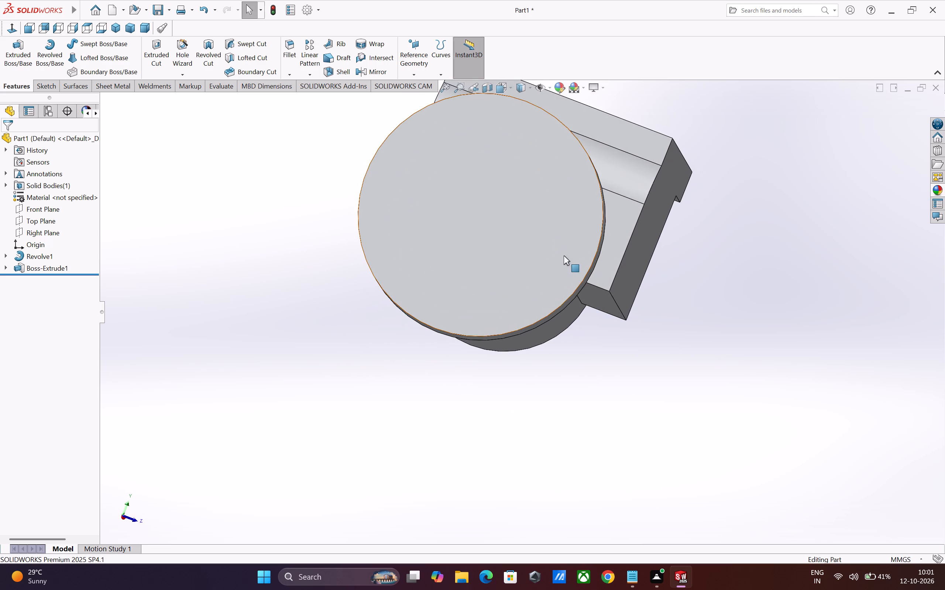
middle_drag(530, 267, 565, 253)
middle_drag(543, 261, 575, 246)
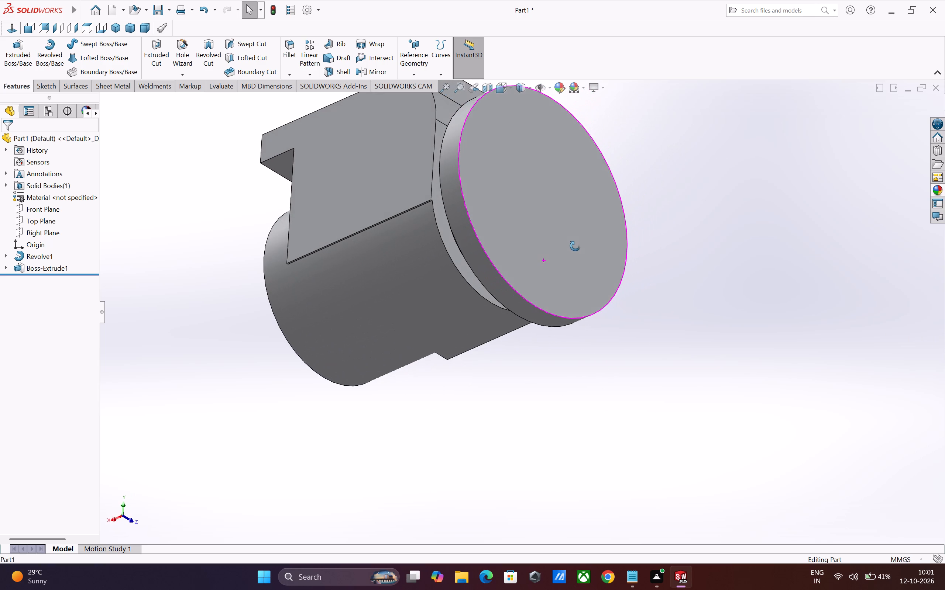
middle_drag(575, 246, 520, 271)
middle_drag(562, 273, 574, 264)
scroll(575, 268, up, 3)
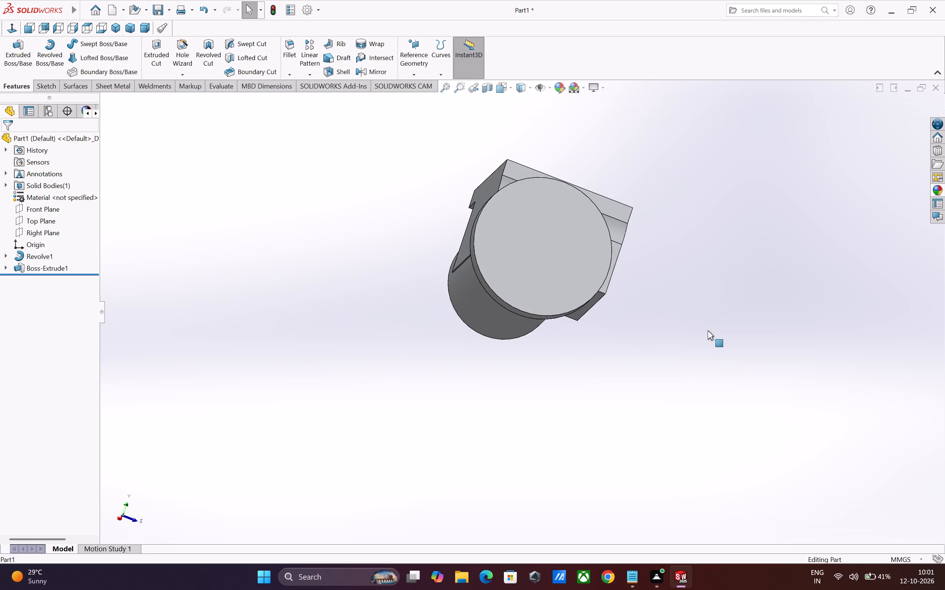
scroll(719, 332, down, 3)
scroll(719, 332, up, 7)
middle_drag(711, 334, 669, 414)
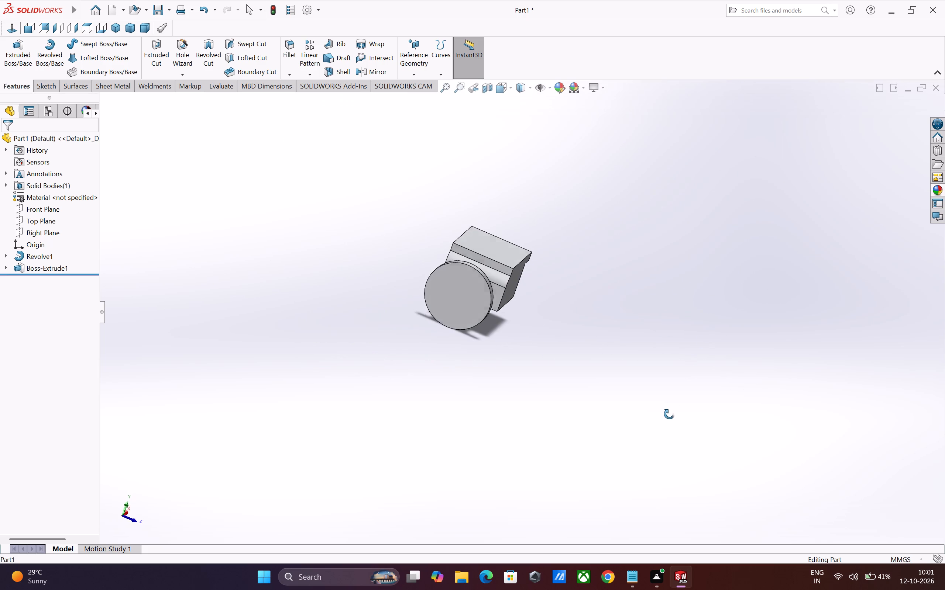
middle_drag(669, 414, 599, 414)
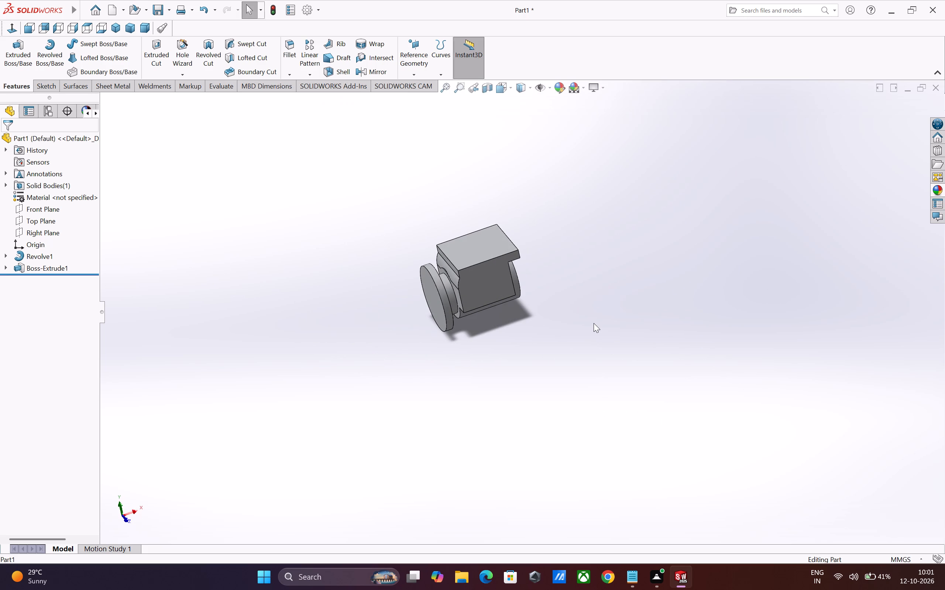
Examine where the block's curved flank meets the cylinder beside the groove and flange.
scroll(428, 259, down, 8)
middle_drag(654, 382, 636, 383)
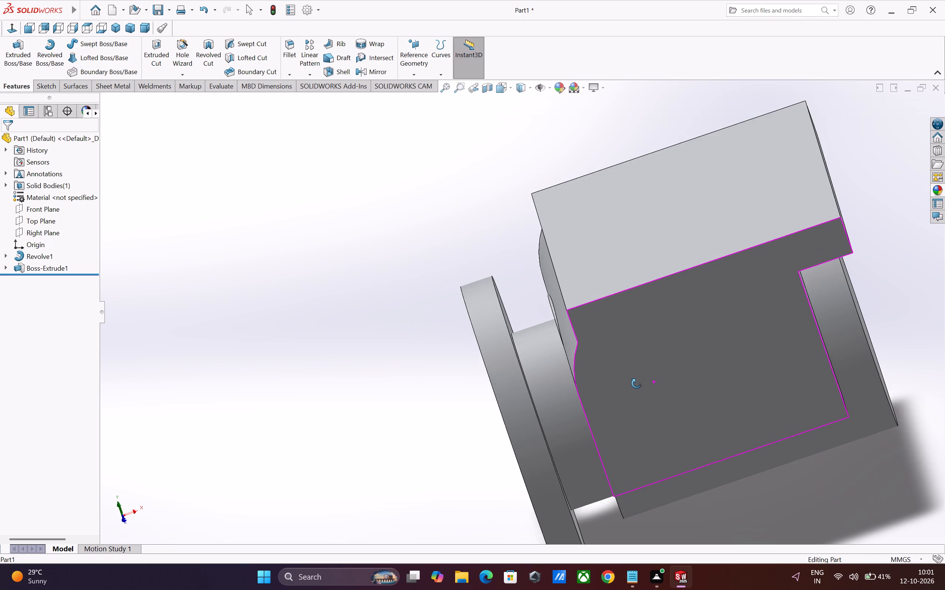
middle_drag(636, 383, 628, 336)
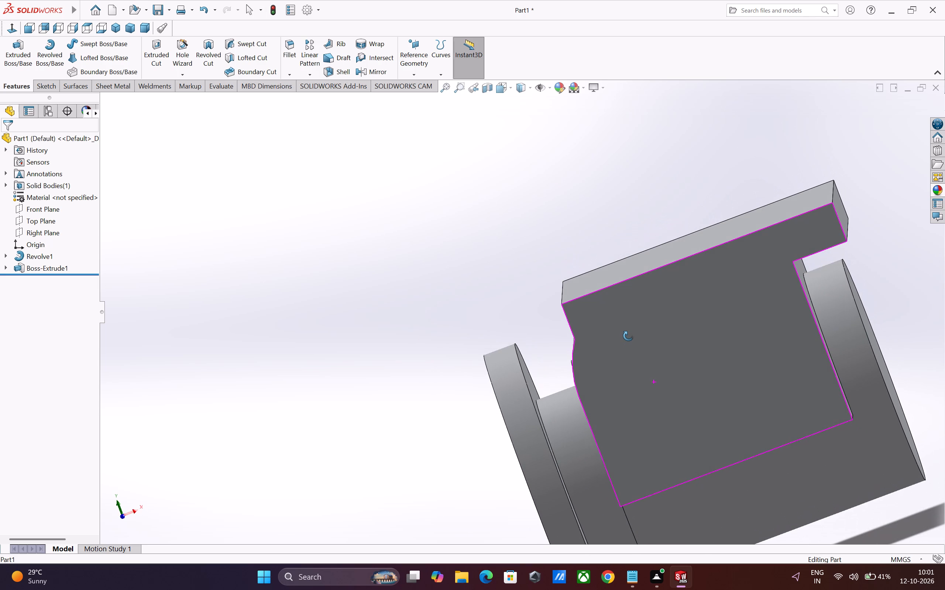
middle_drag(628, 336, 637, 336)
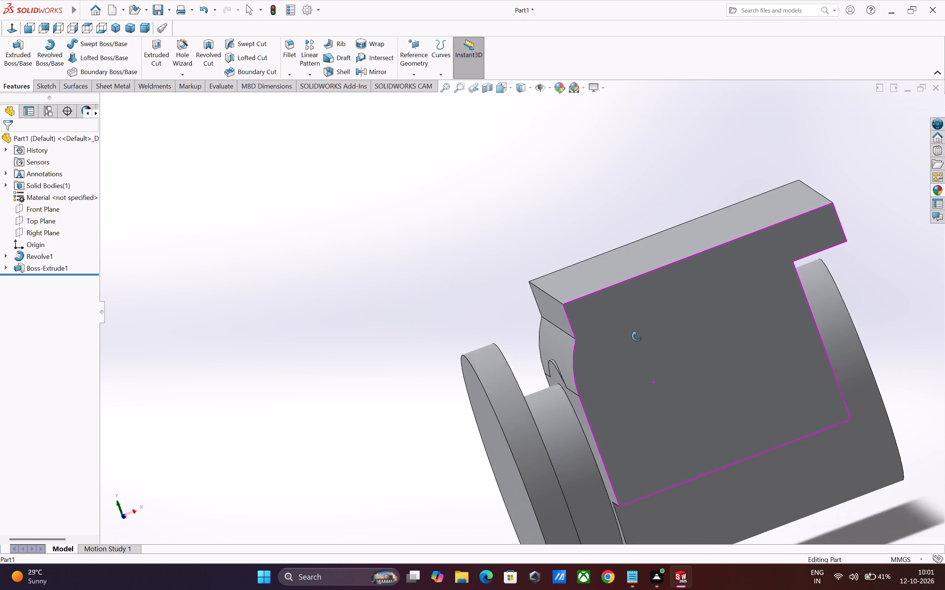
middle_drag(637, 336, 654, 344)
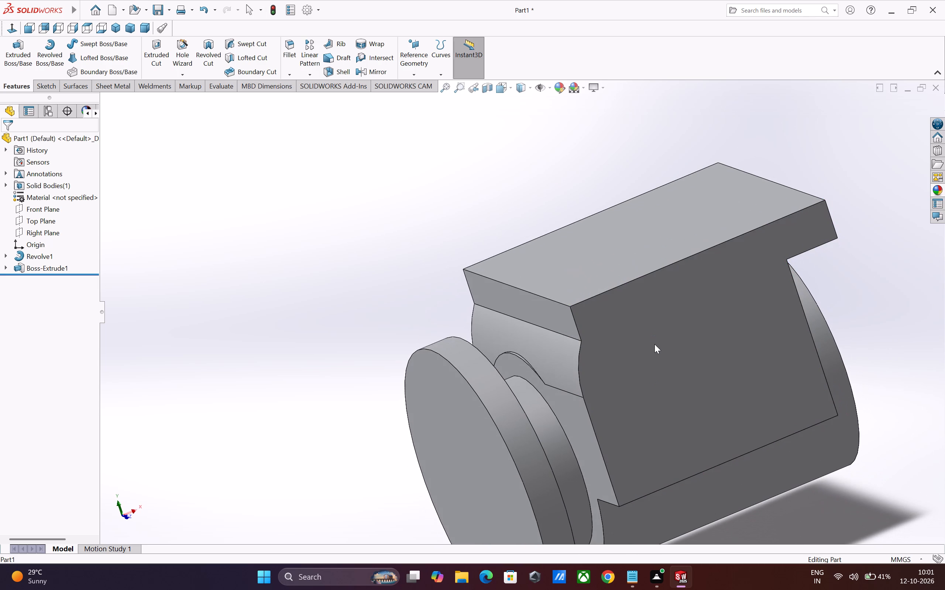
scroll(643, 376, up, 3)
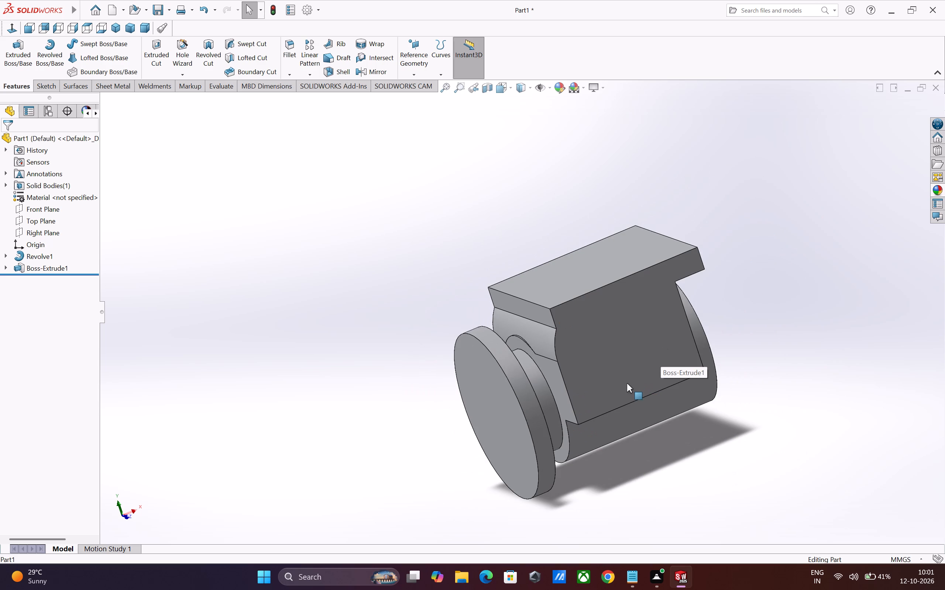
scroll(625, 389, down, 1)
scroll(625, 389, up, 2)
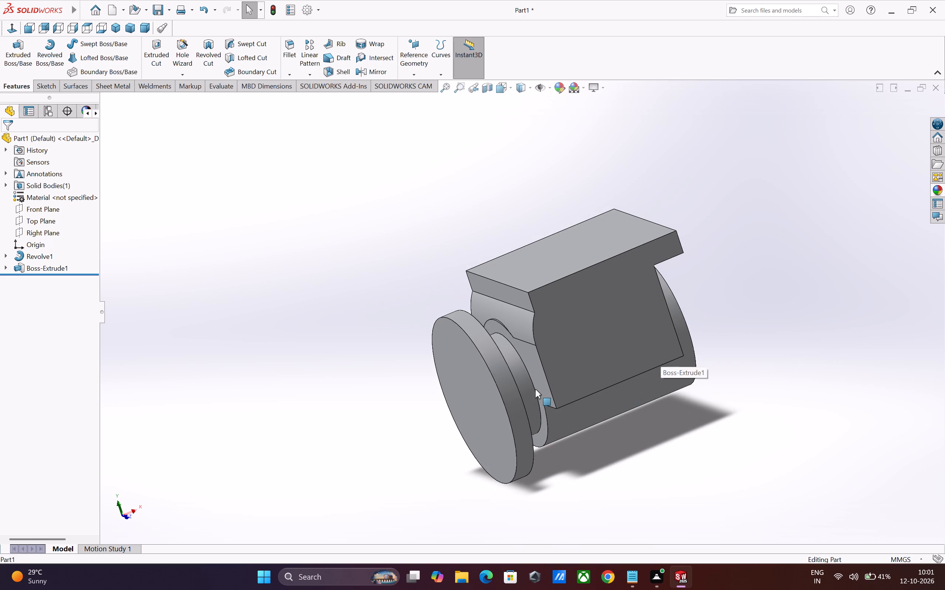
middle_drag(568, 404, 560, 408)
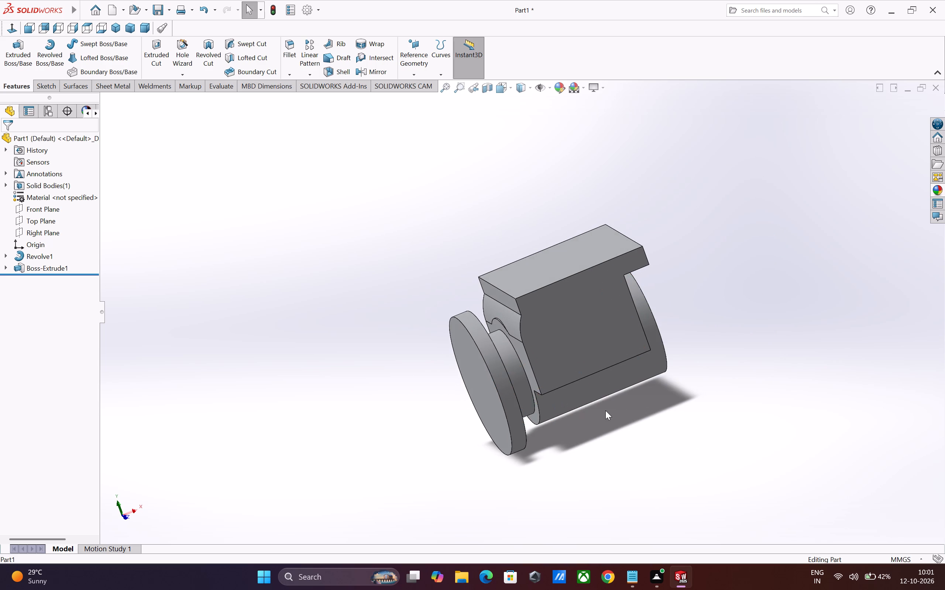
scroll(605, 410, down, 2)
middle_drag(613, 412, 604, 417)
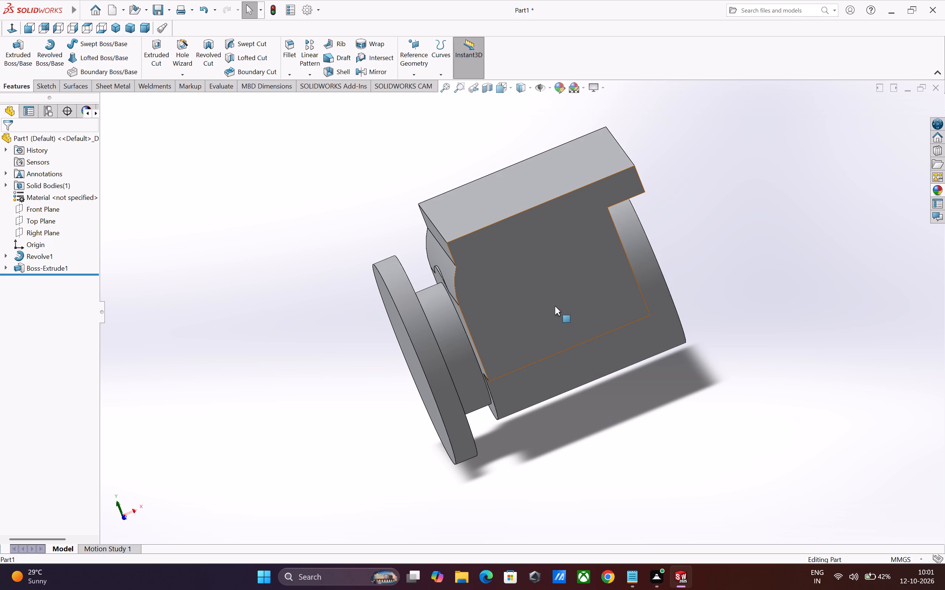
scroll(554, 307, up, 1)
scroll(495, 265, down, 3)
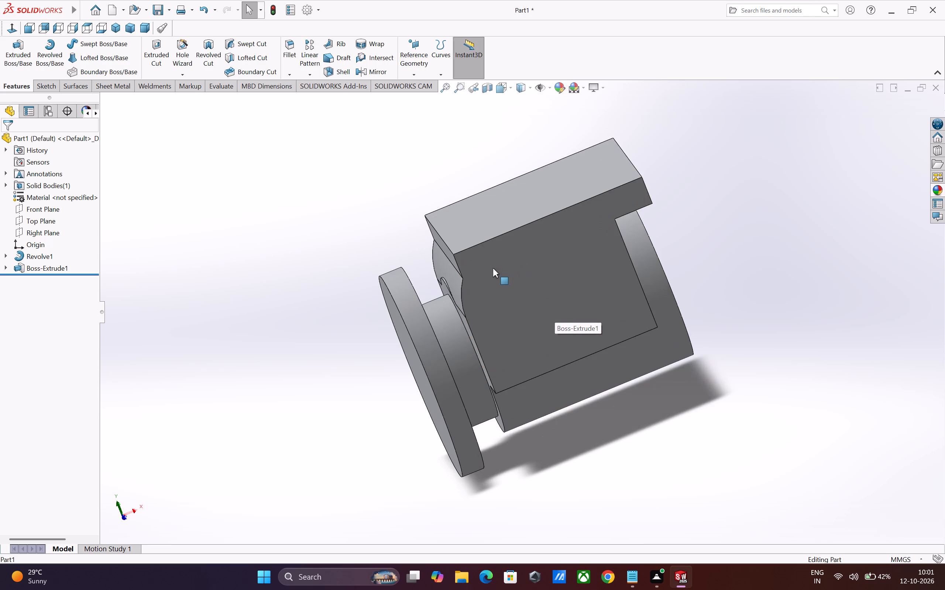
Start a sketch on the block's large stepped side face and convert the face's outline into sketch entities.
scroll(493, 268, down, 2)
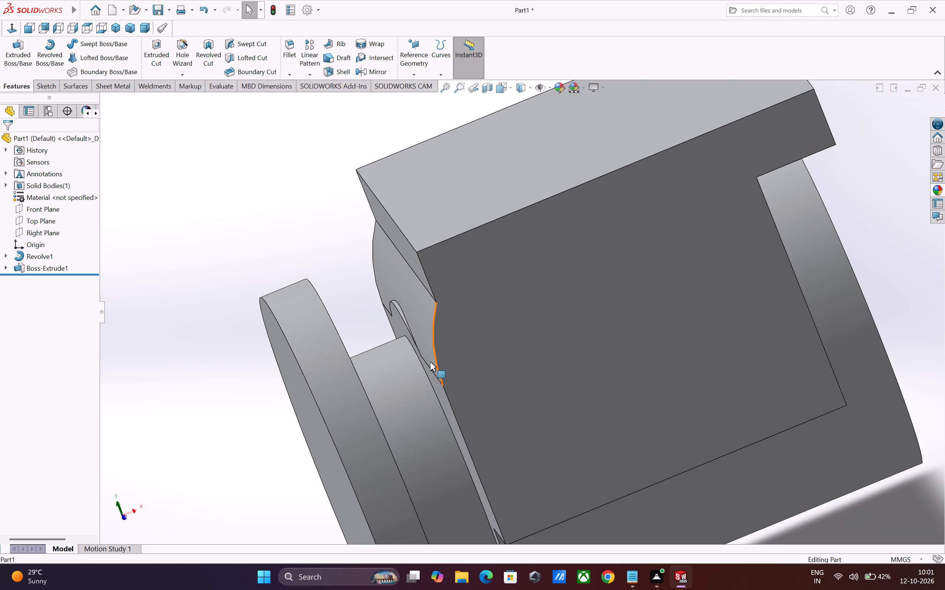
click(488, 340)
click(528, 319)
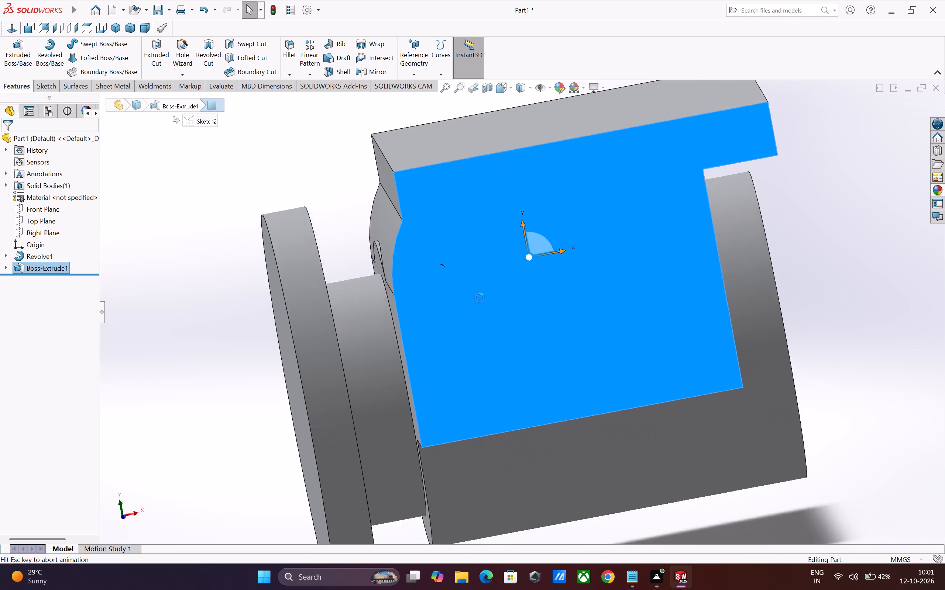
scroll(396, 212, down, 8)
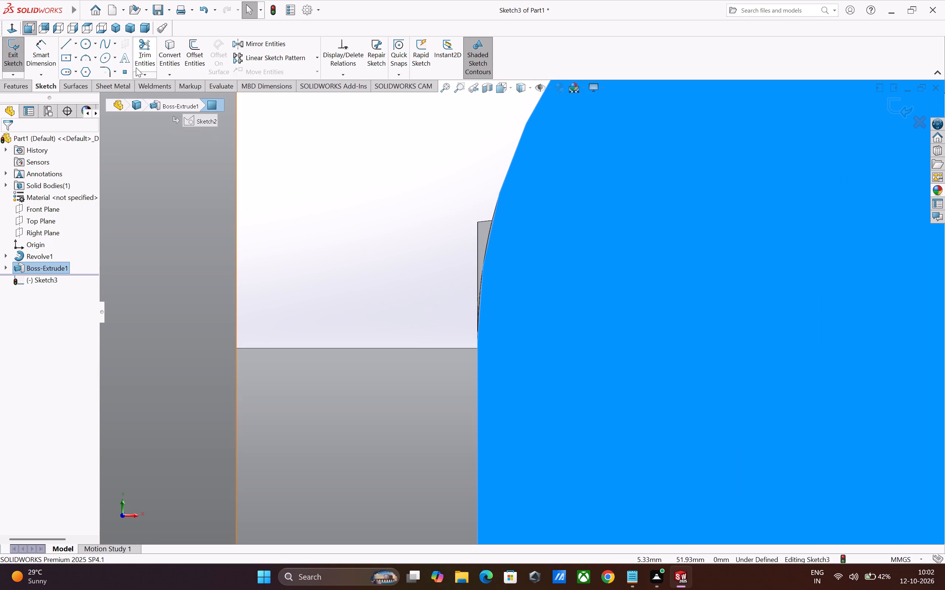
click(165, 50)
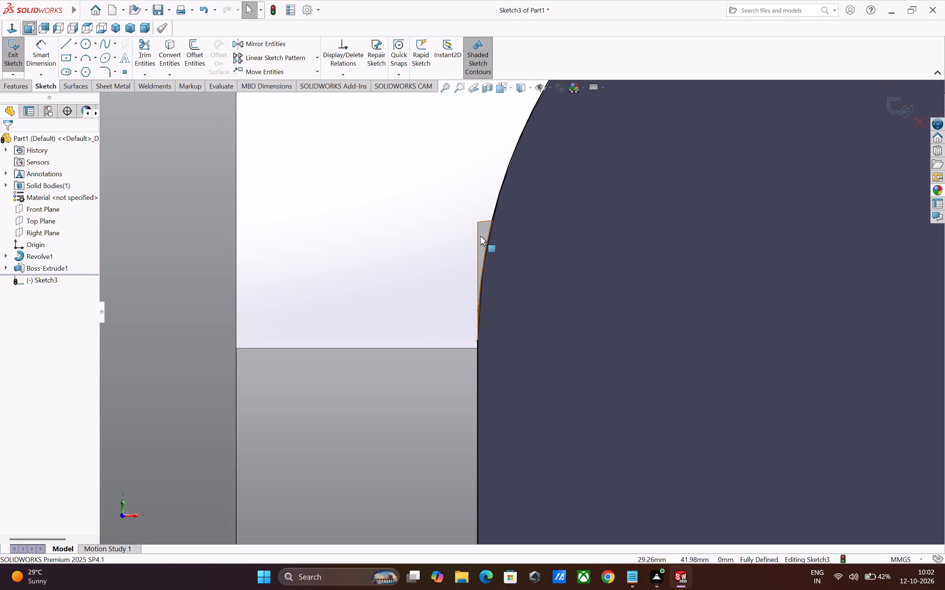
Convert the straight vertical edge of the small sliver beside the block's curved flank into a sketch line.
click(477, 237)
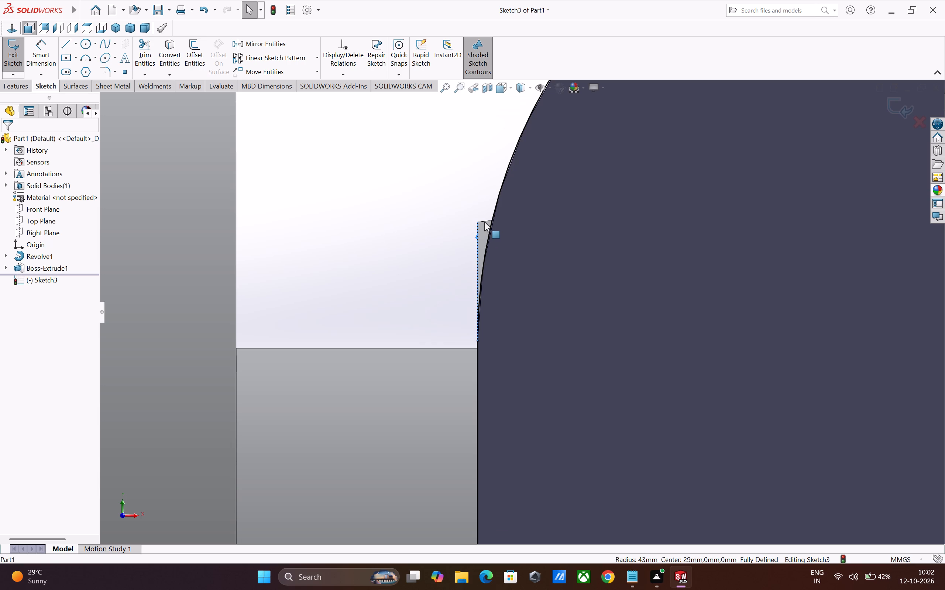
click(484, 221)
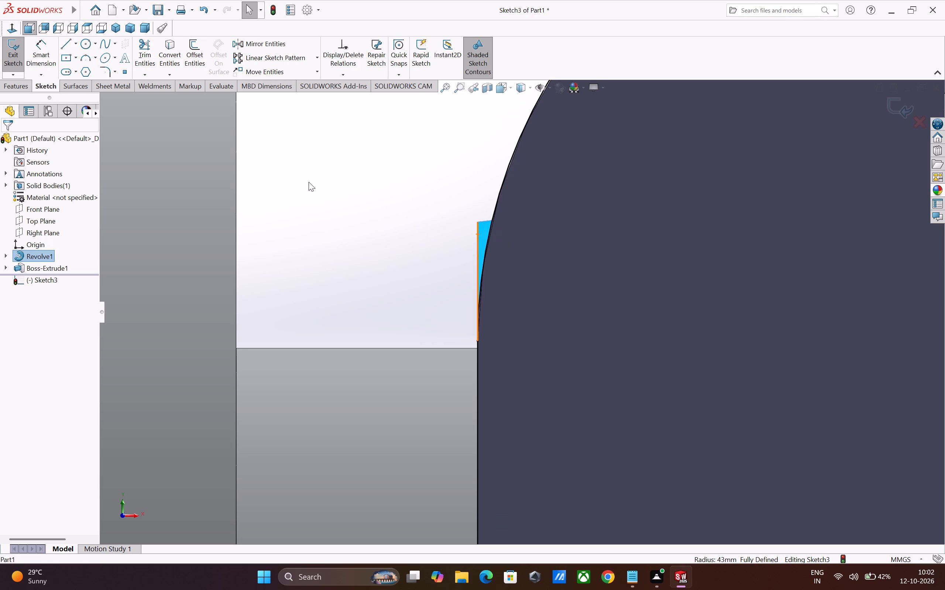
click(175, 53)
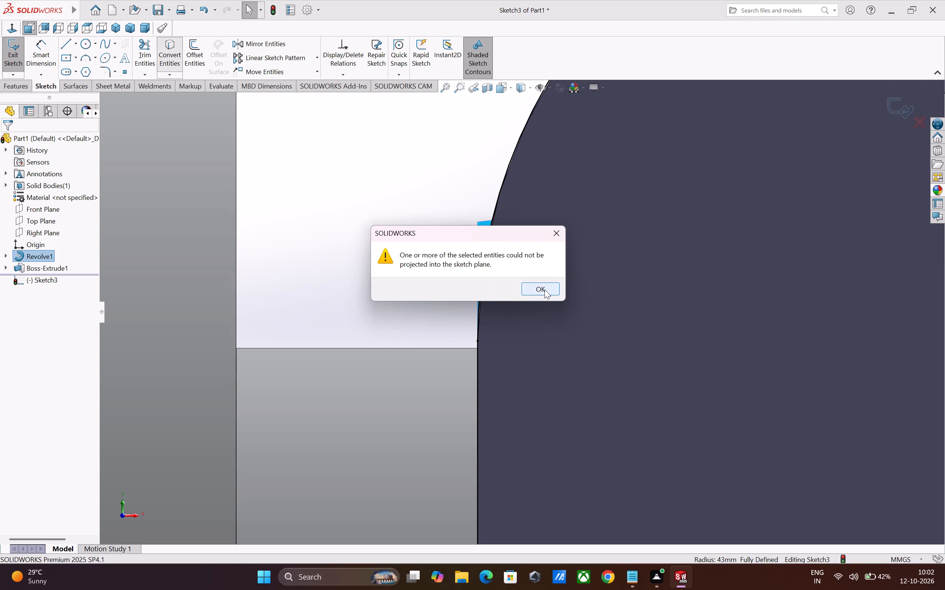
click(545, 290)
scroll(484, 231, down, 5)
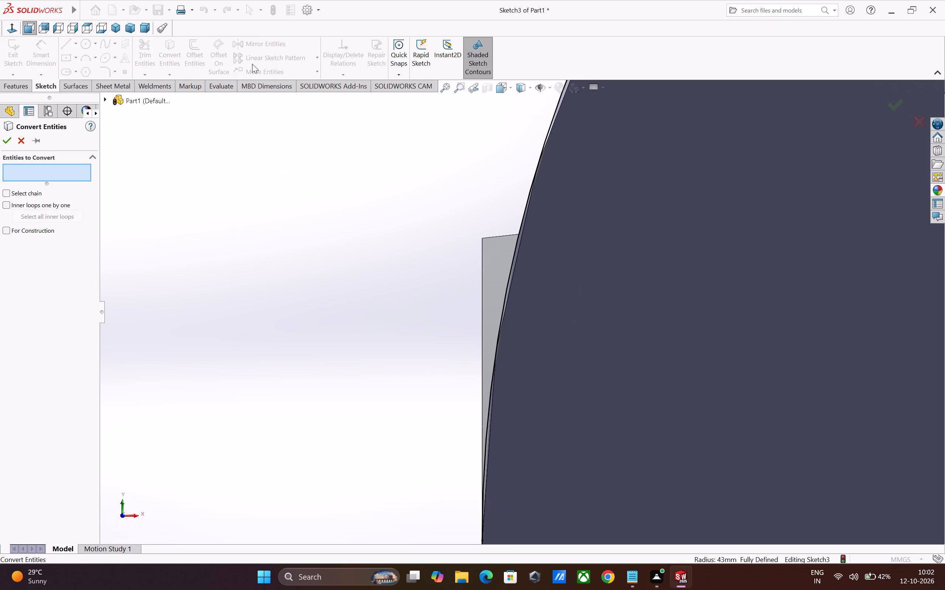
click(482, 273)
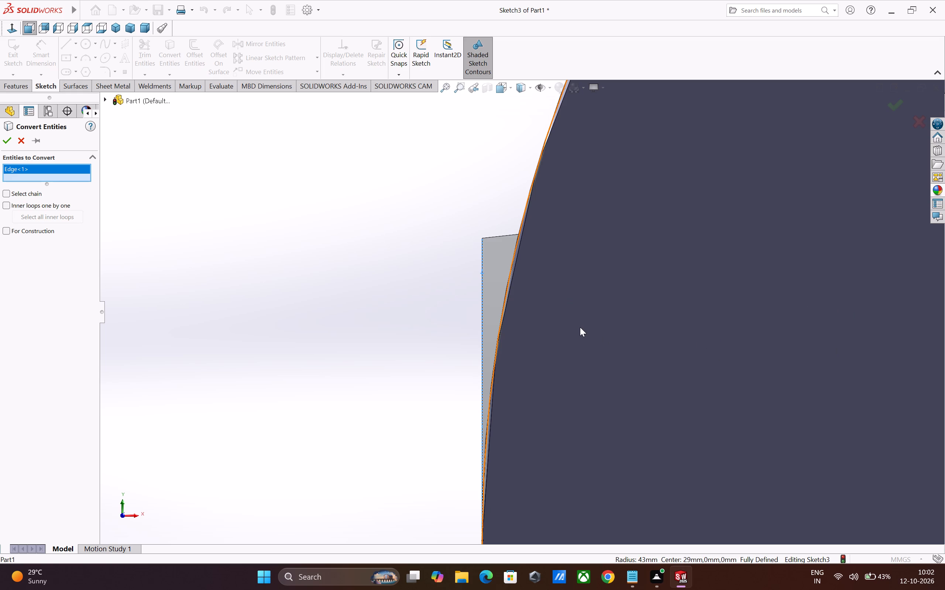
click(5, 139)
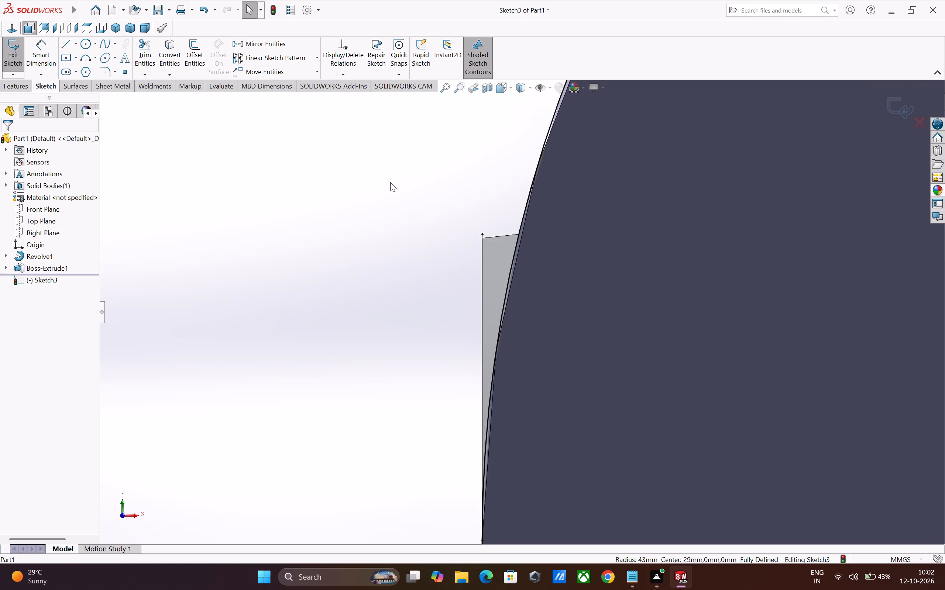
Convert the sliver's short top silhouette edge into a sketch line that meets the curved flank.
click(172, 67)
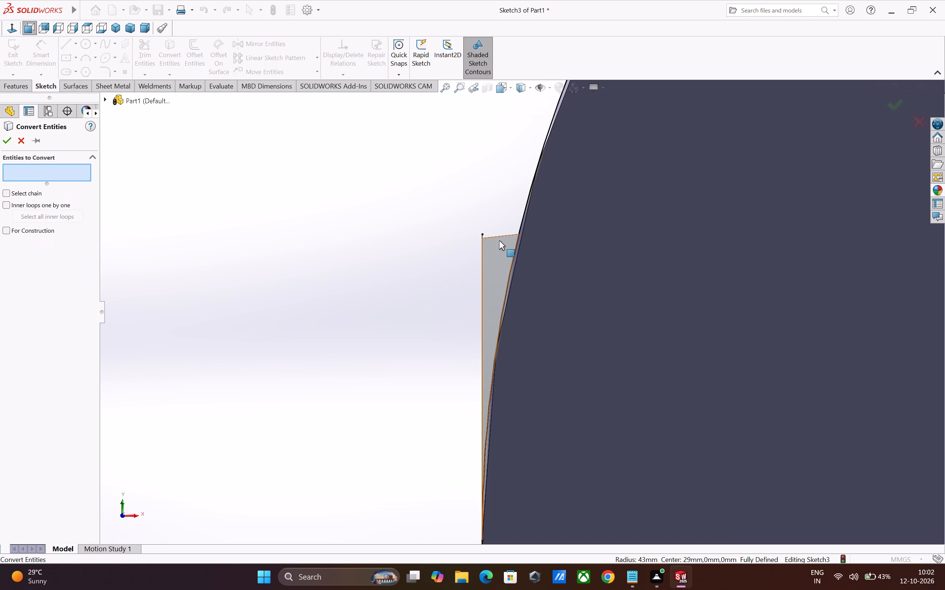
scroll(495, 237, down, 5)
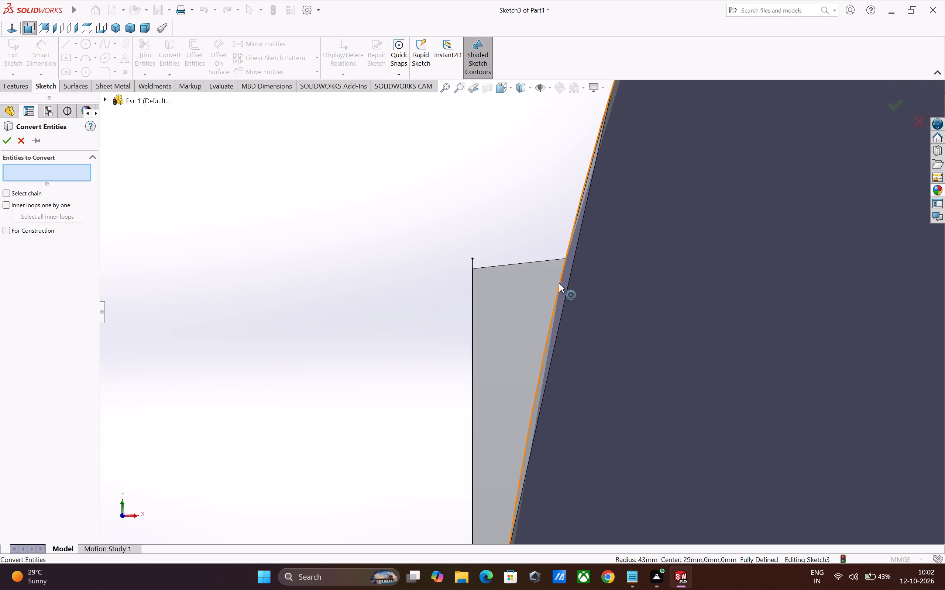
scroll(536, 289, up, 6)
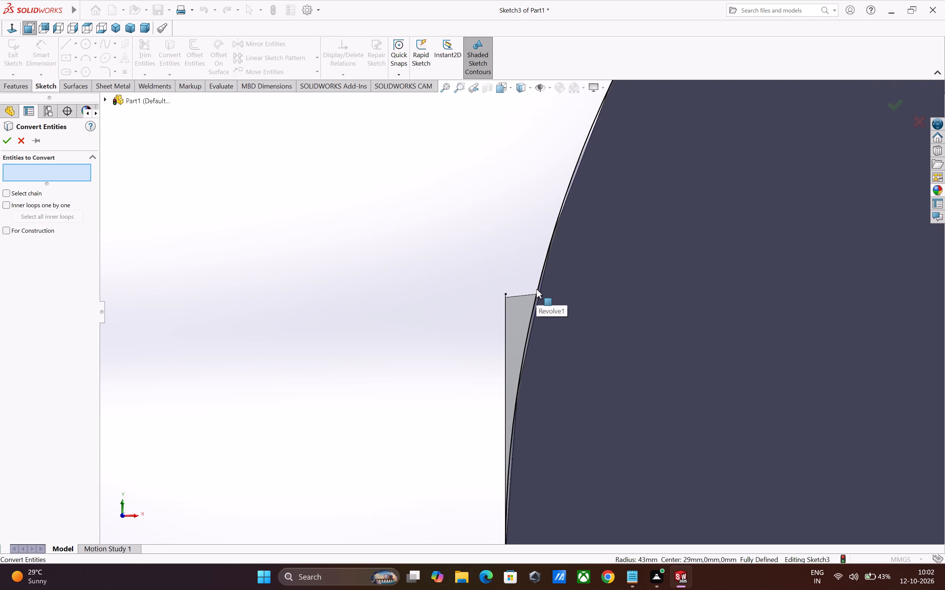
scroll(536, 289, up, 3)
scroll(594, 306, up, 2)
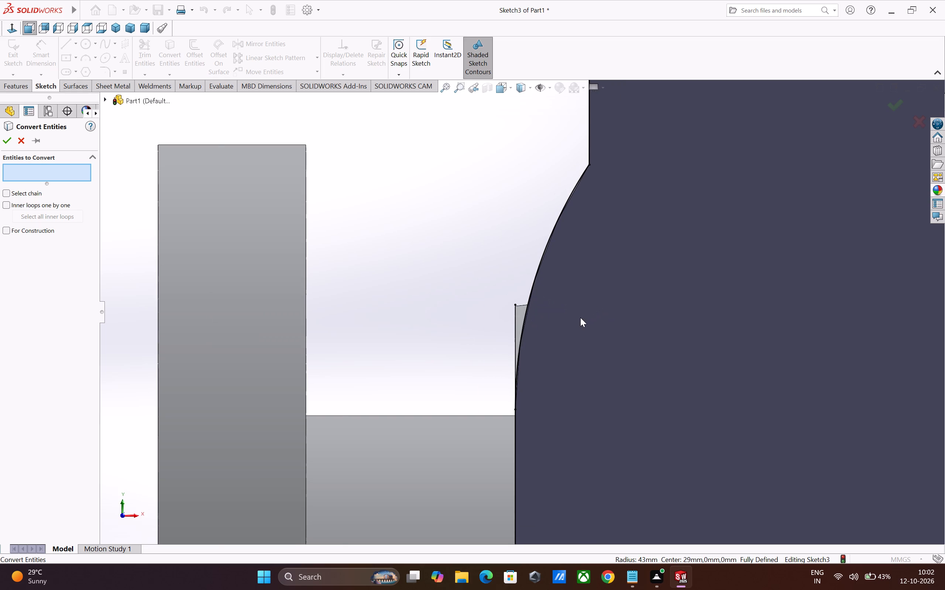
scroll(580, 317, up, 1)
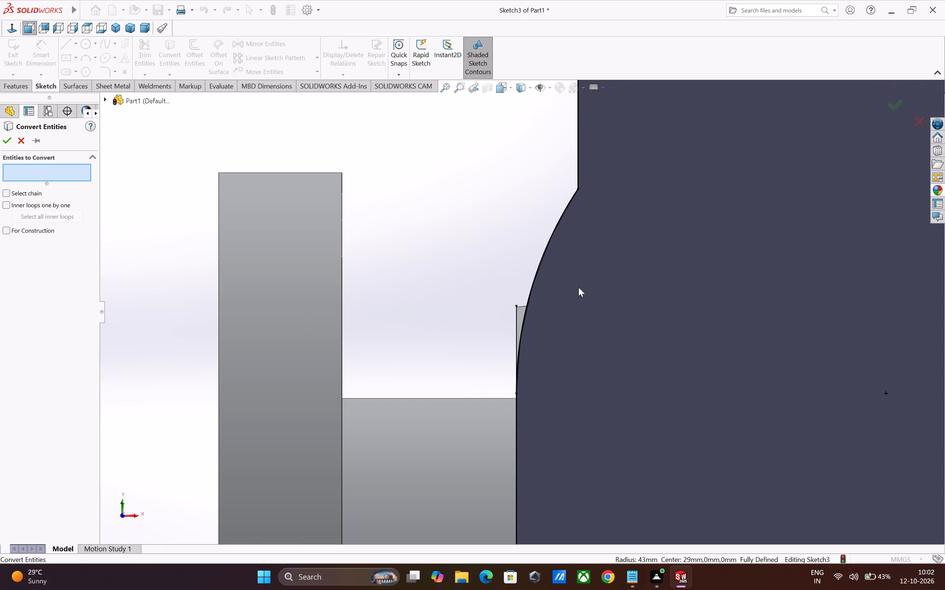
scroll(533, 317, down, 5)
scroll(508, 278, down, 3)
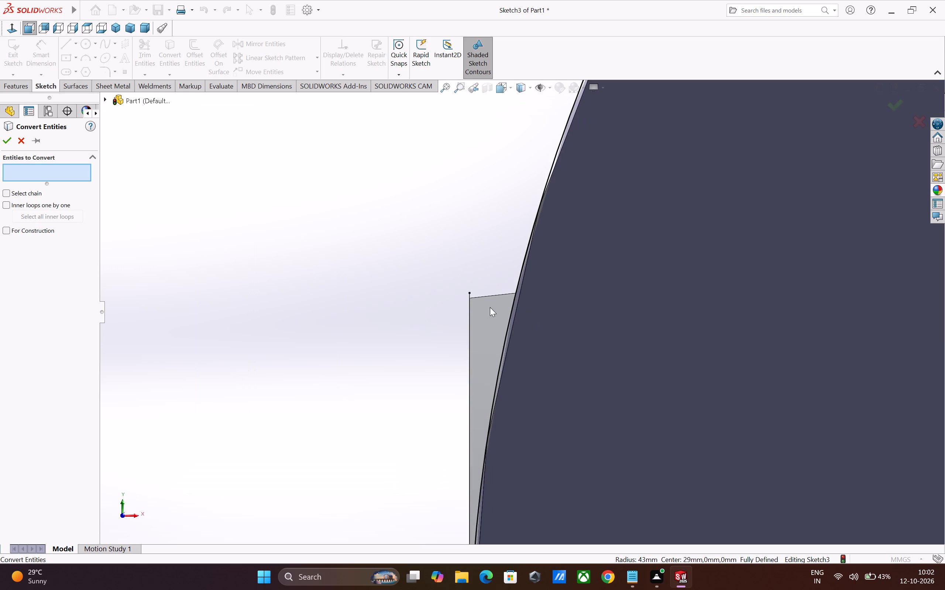
click(490, 292)
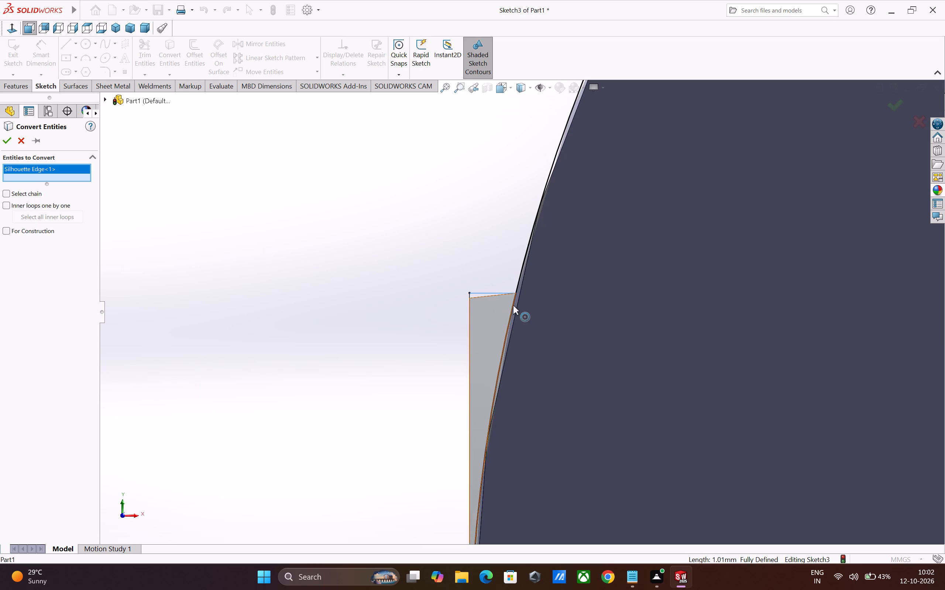
click(7, 144)
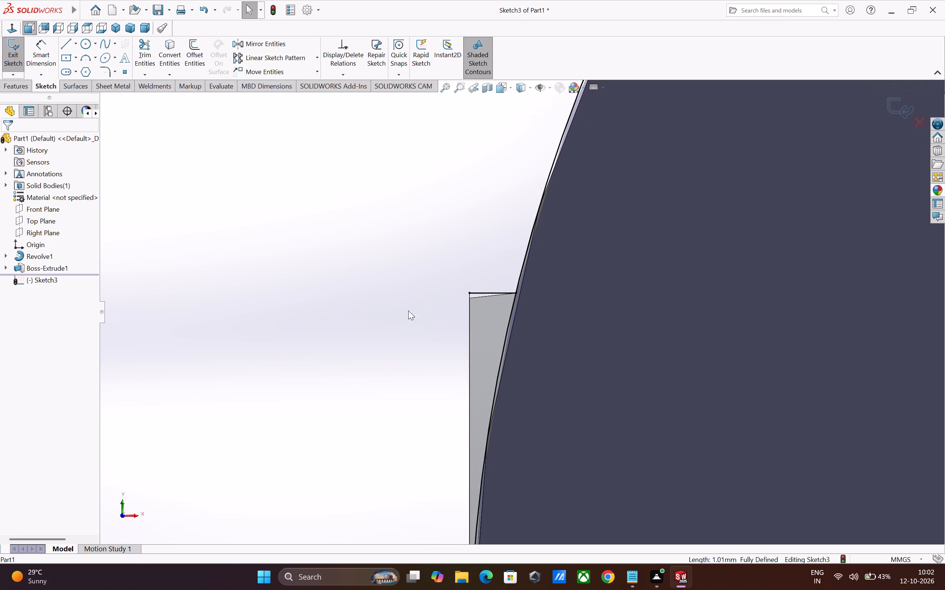
Power-trim the rest of the block's converted outline, leaving only the small closed sliver profile beside the curved flank.
scroll(422, 309, up, 1)
scroll(497, 361, up, 13)
scroll(487, 251, down, 2)
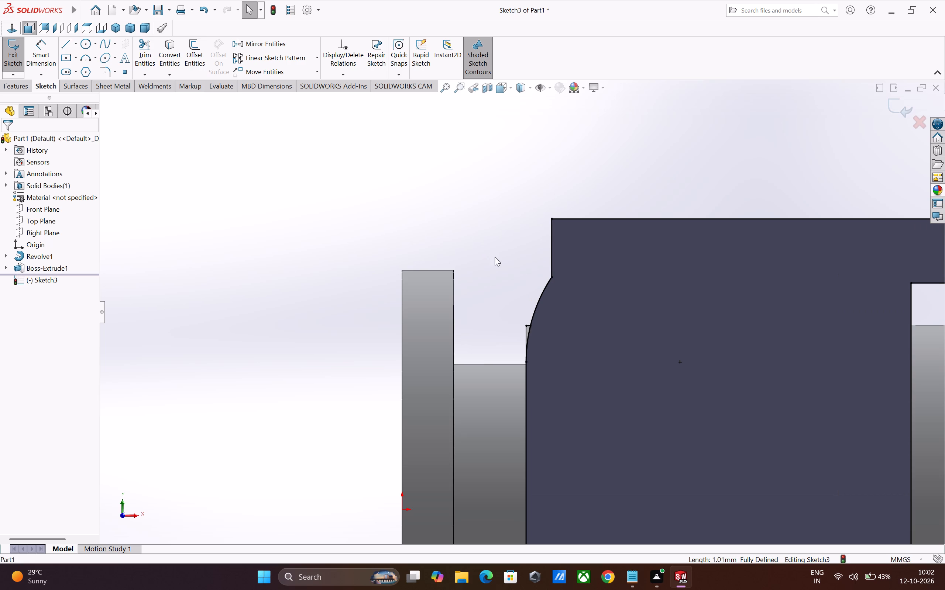
click(151, 53)
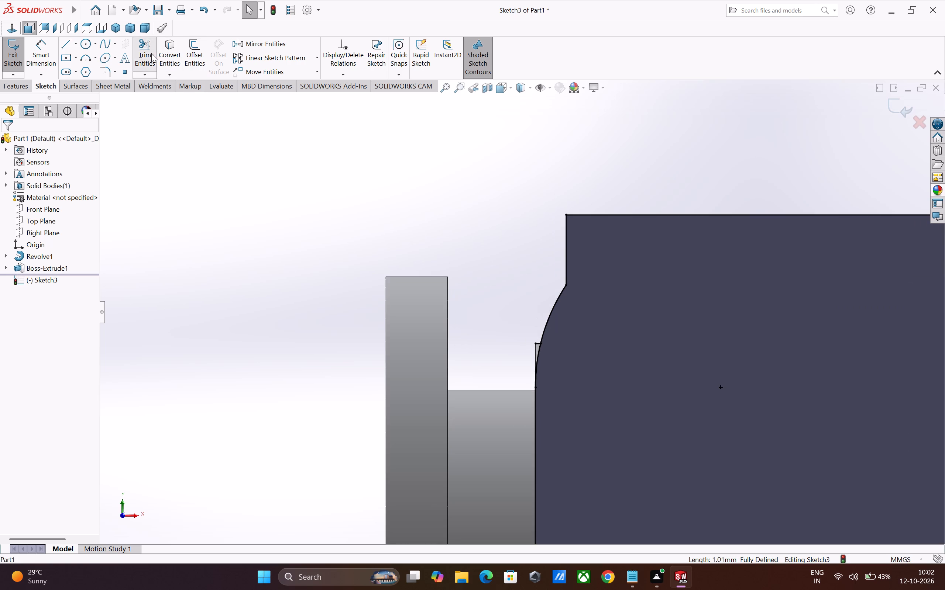
drag(533, 297, 530, 426)
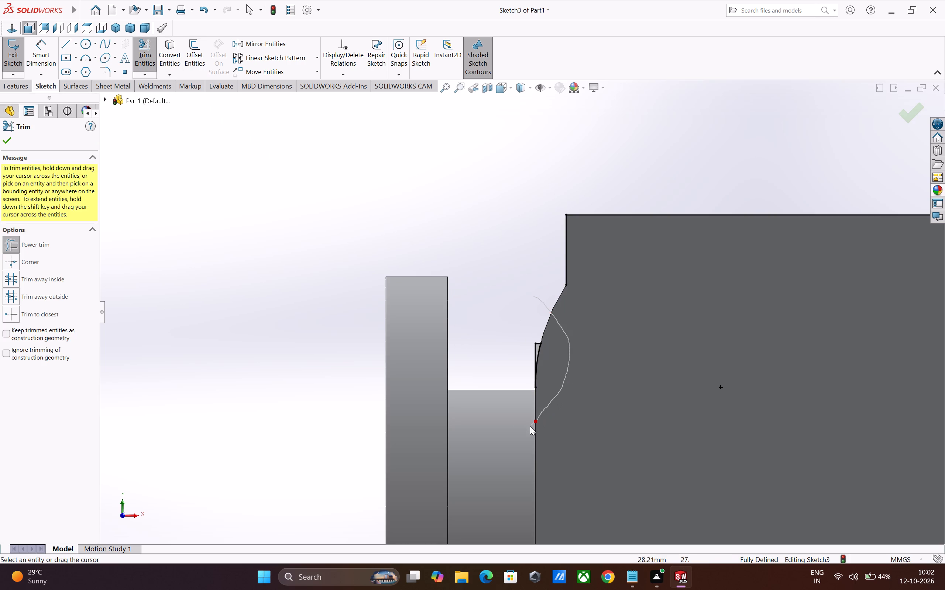
drag(530, 426, 630, 204)
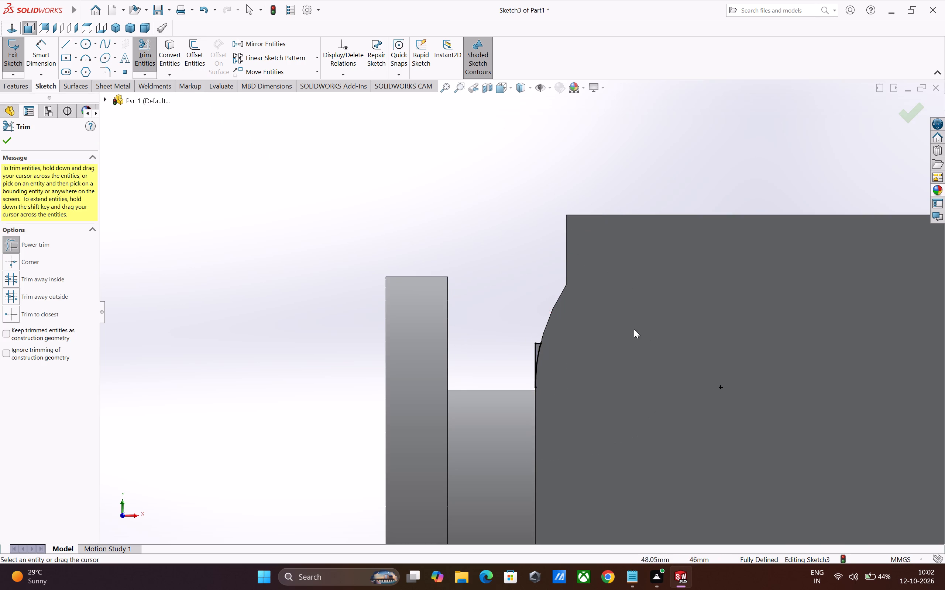
scroll(634, 329, up, 8)
drag(552, 335, 652, 314)
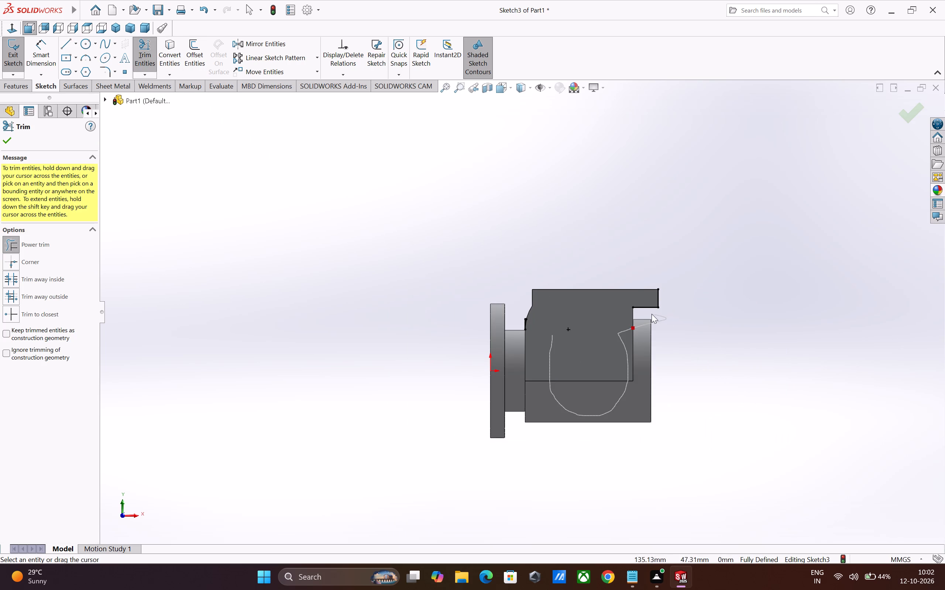
drag(652, 314, 640, 294)
scroll(526, 335, down, 4)
scroll(522, 275, down, 5)
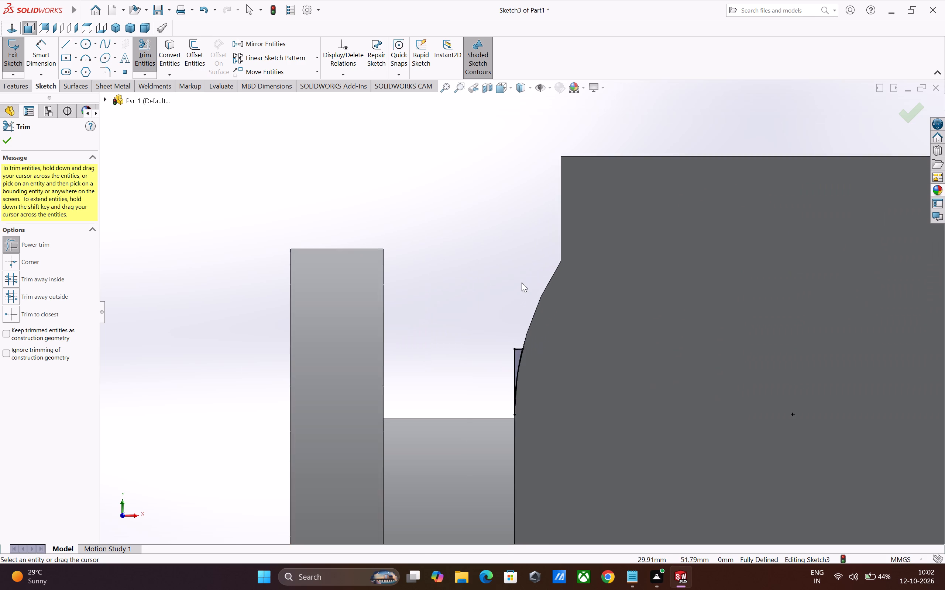
scroll(522, 282, down, 3)
scroll(545, 356, down, 1)
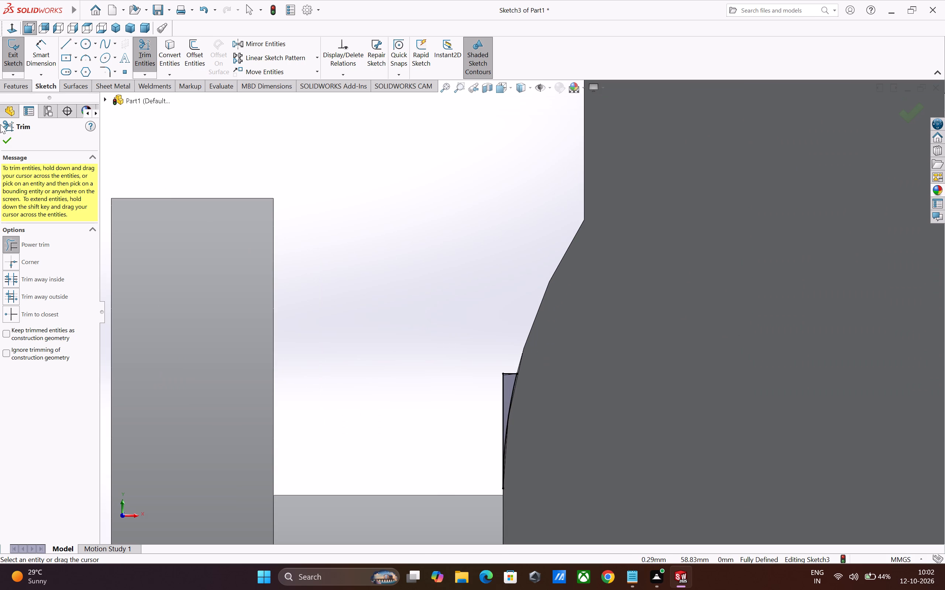
click(6, 136)
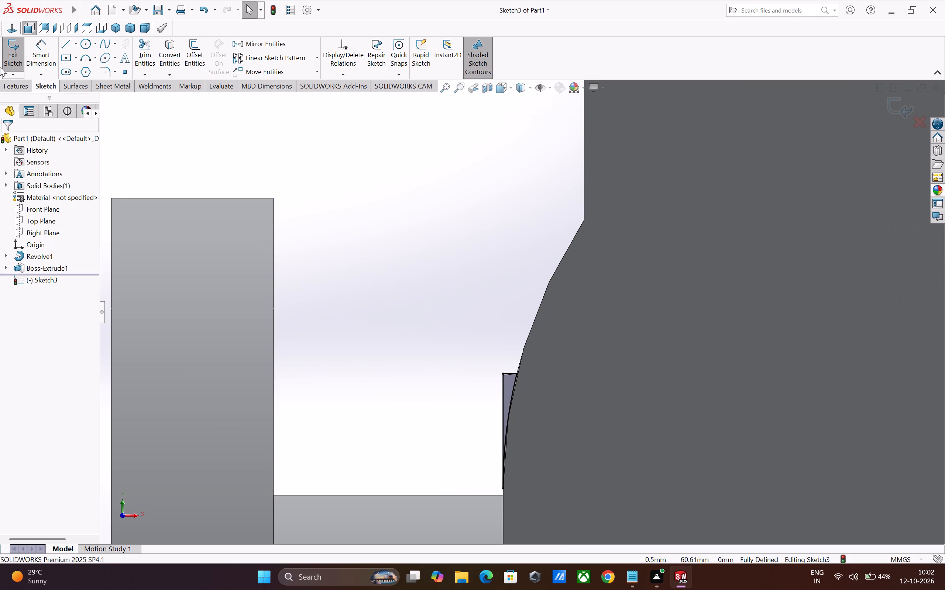
Extrude-cut the sliver profile with the Through All - Both end condition to clear the excess material beside the curved flank.
click(24, 87)
click(161, 59)
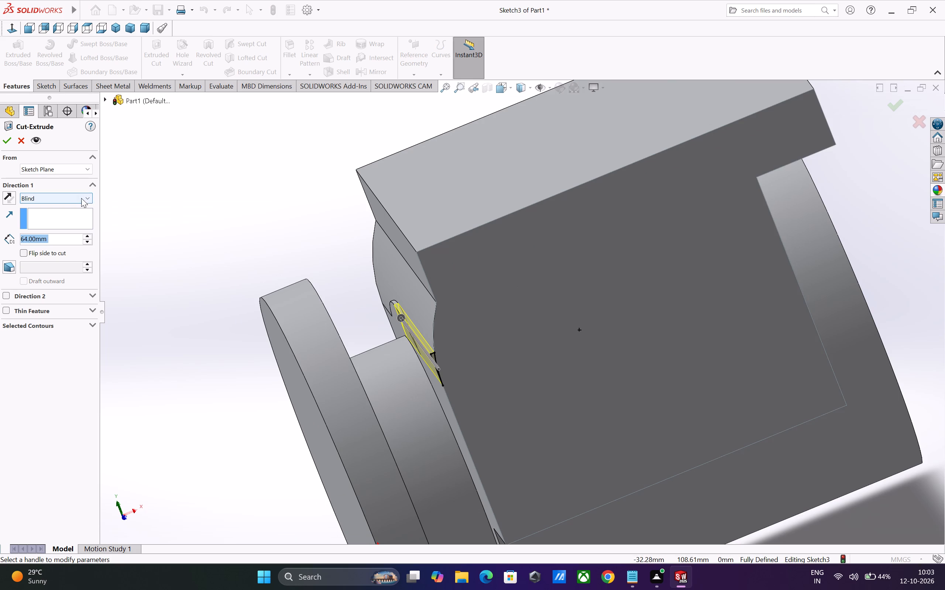
click(81, 198)
click(69, 221)
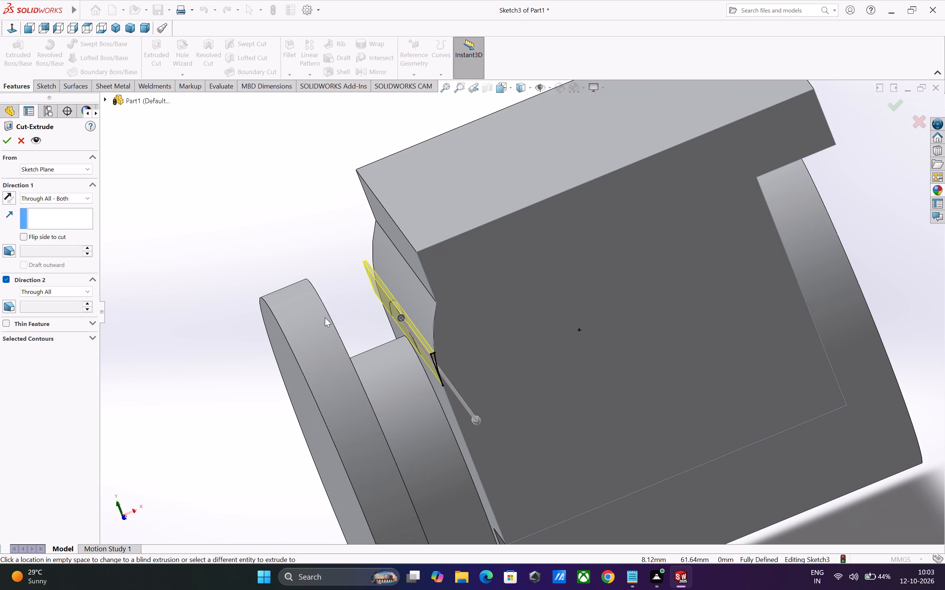
middle_drag(325, 317, 341, 322)
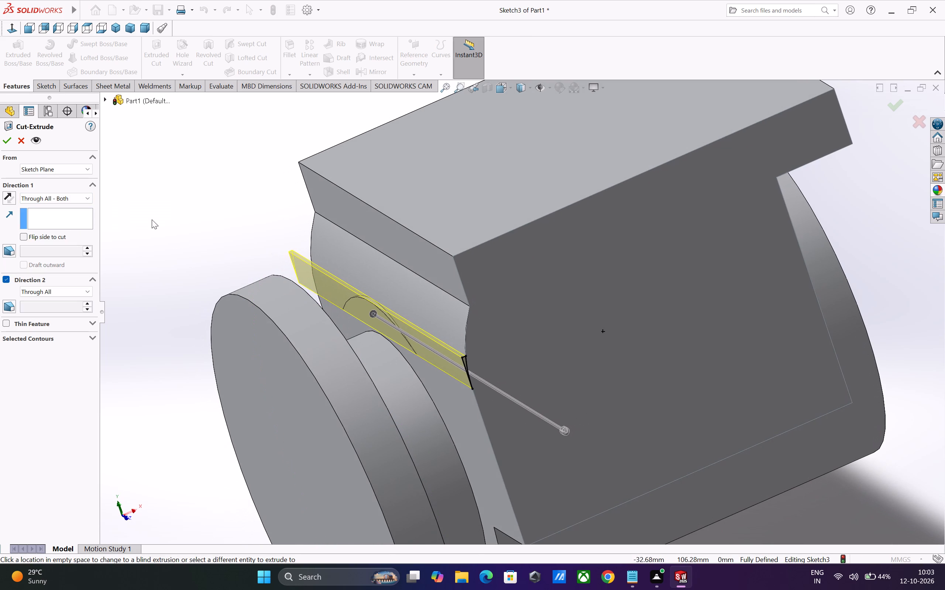
click(10, 143)
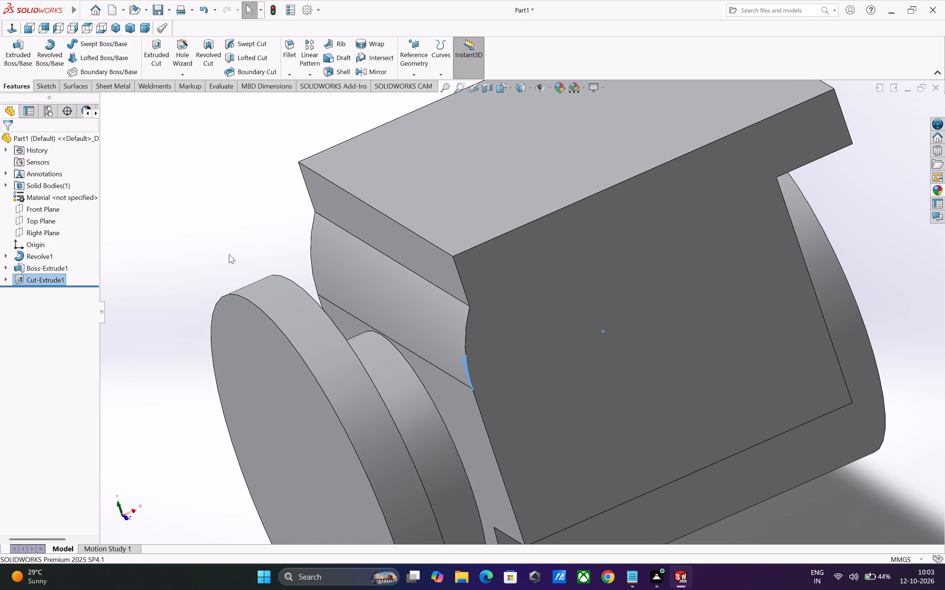
click(222, 247)
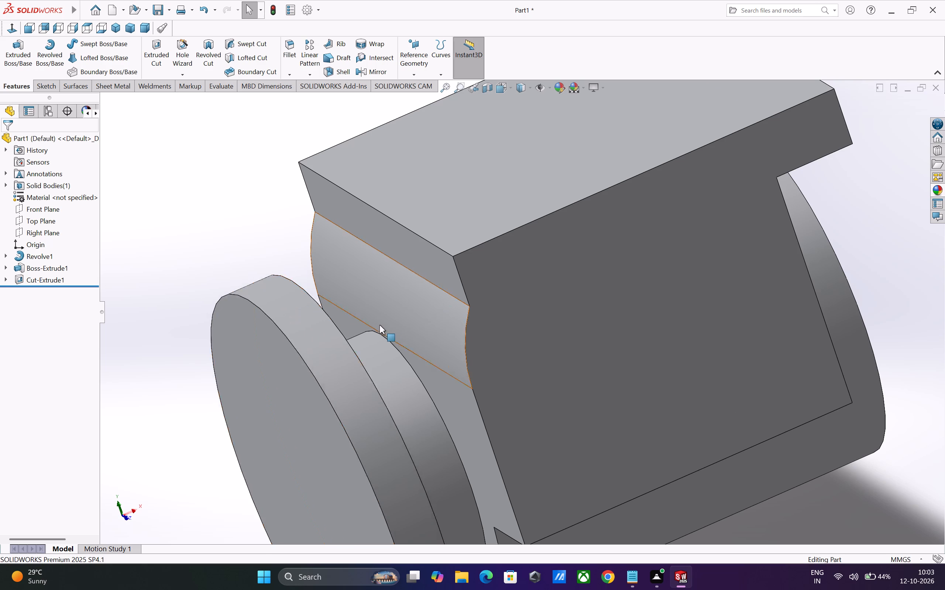
Examine the trimmed flank and the block's junction with the cylinder, groove and flange from several angles.
scroll(379, 325, up, 3)
scroll(318, 360, up, 4)
scroll(519, 409, down, 2)
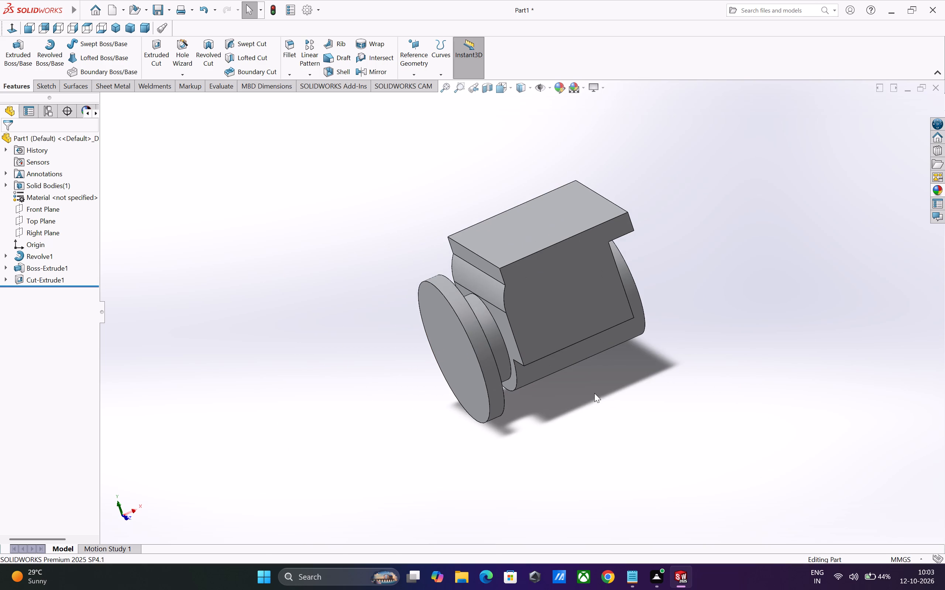
middle_drag(594, 394, 572, 392)
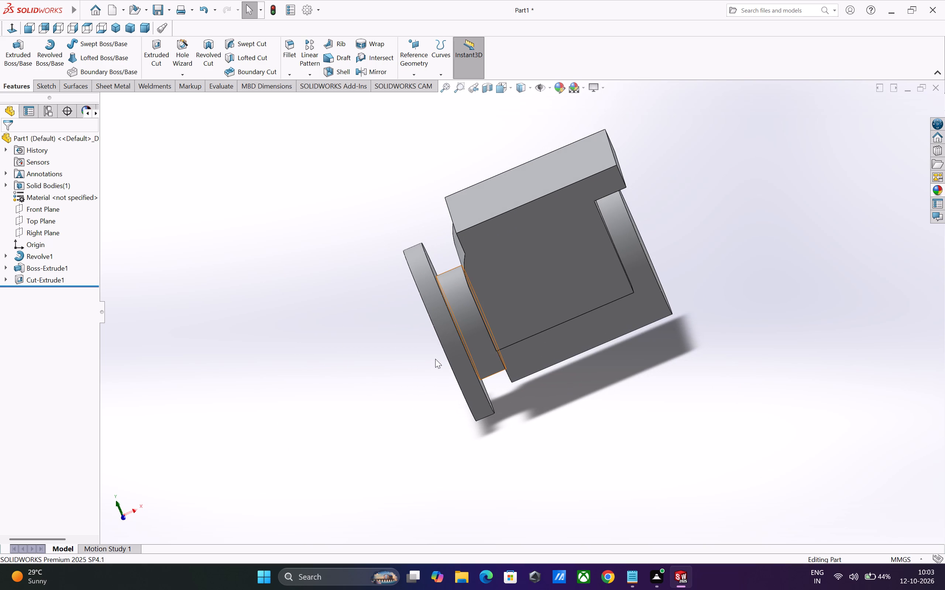
scroll(625, 351, down, 2)
middle_drag(727, 378, 697, 363)
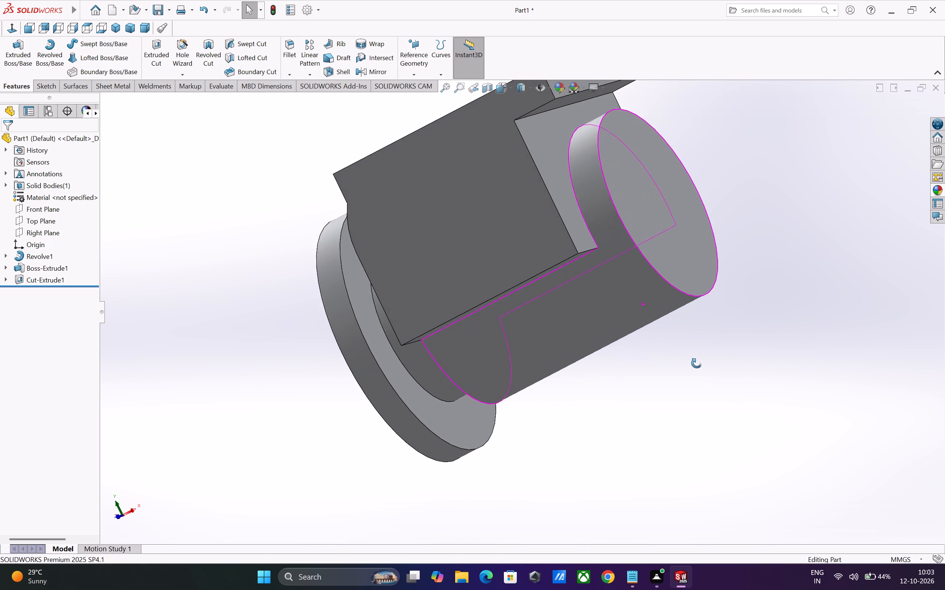
middle_drag(697, 363, 752, 342)
scroll(696, 371, up, 1)
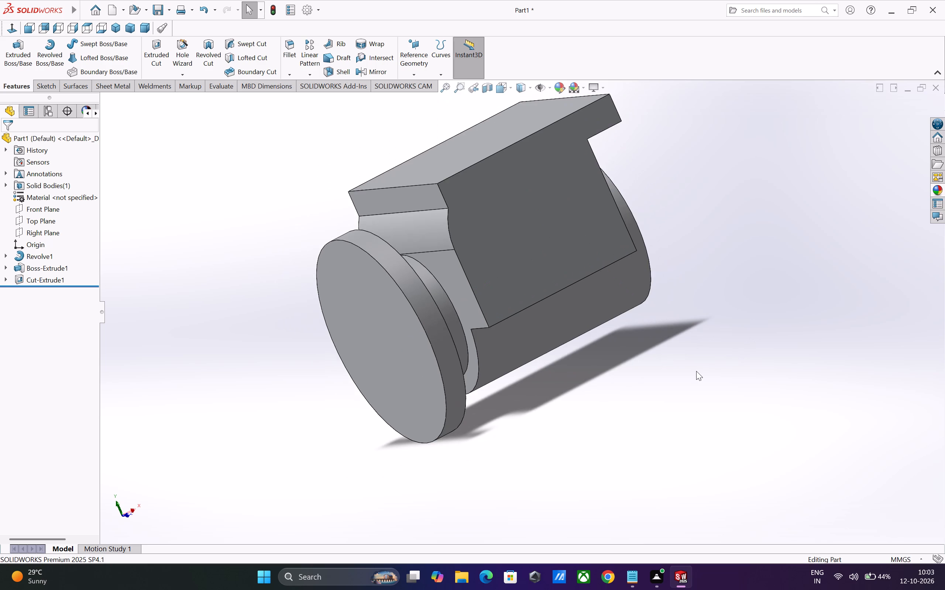
scroll(696, 371, up, 2)
scroll(504, 408, up, 2)
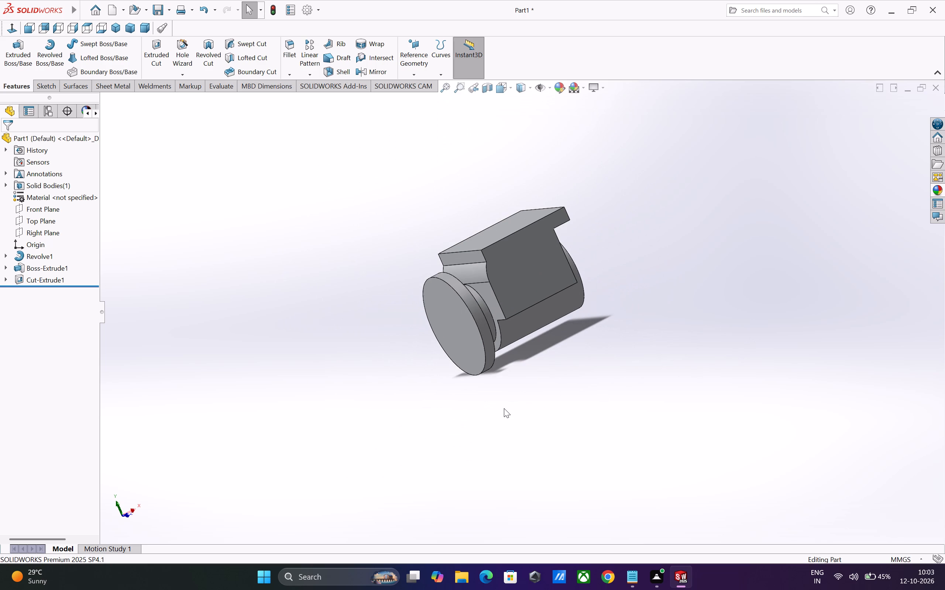
middle_drag(449, 362, 426, 369)
scroll(564, 317, down, 2)
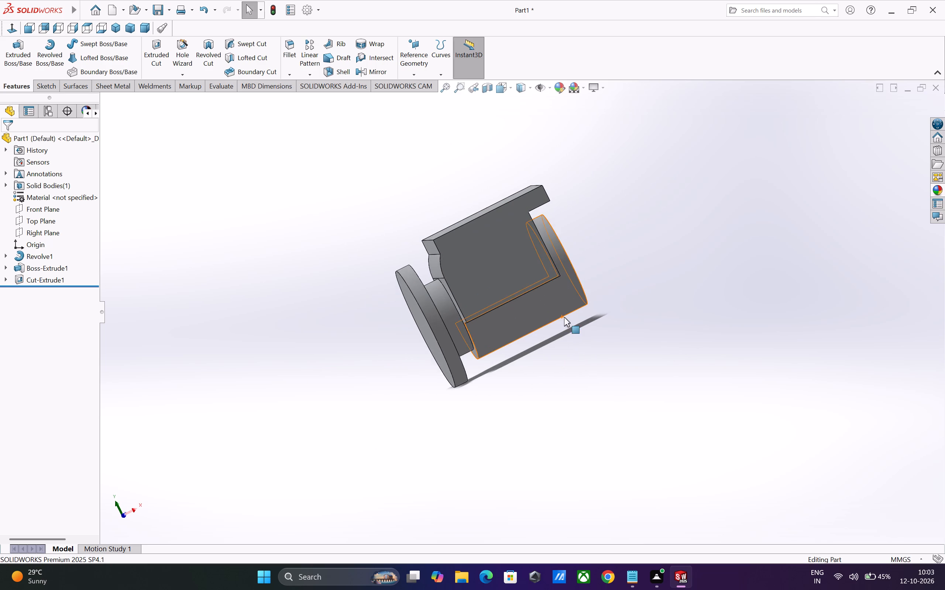
scroll(459, 235, down, 2)
scroll(463, 298, down, 2)
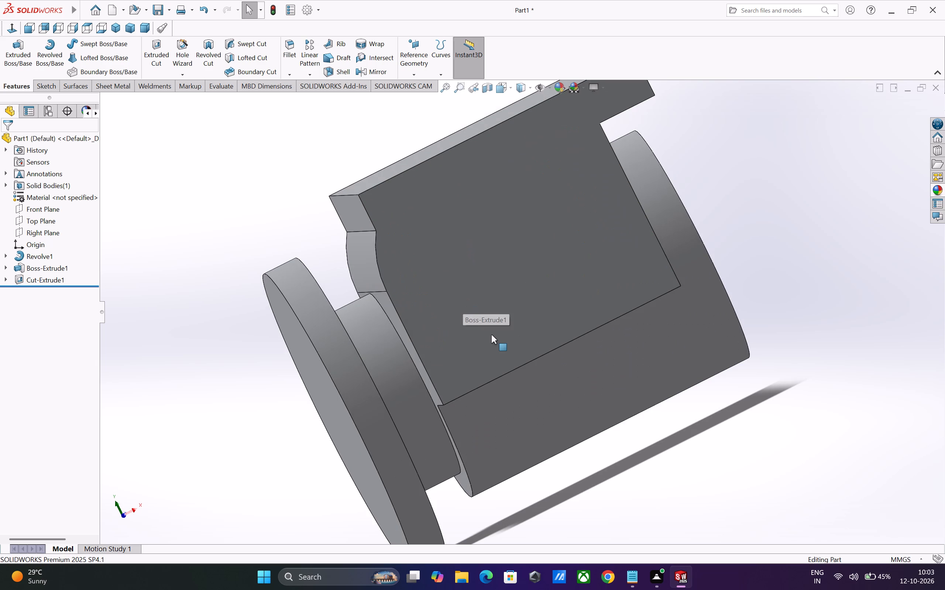
middle_drag(490, 336, 477, 346)
scroll(524, 405, up, 2)
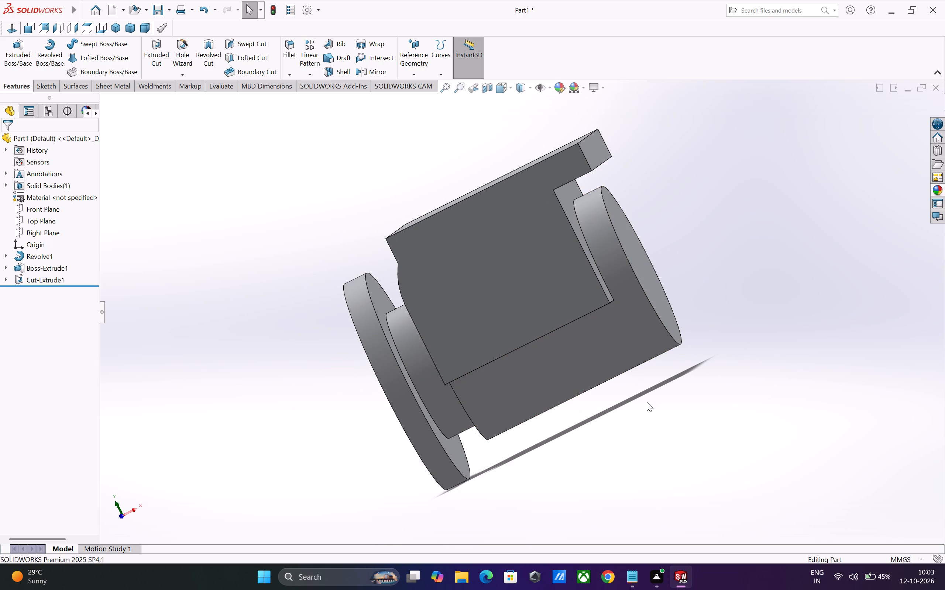
Examine the block's junction with the cylinder, groove and flange from the flange end and from below.
middle_drag(646, 402, 683, 383)
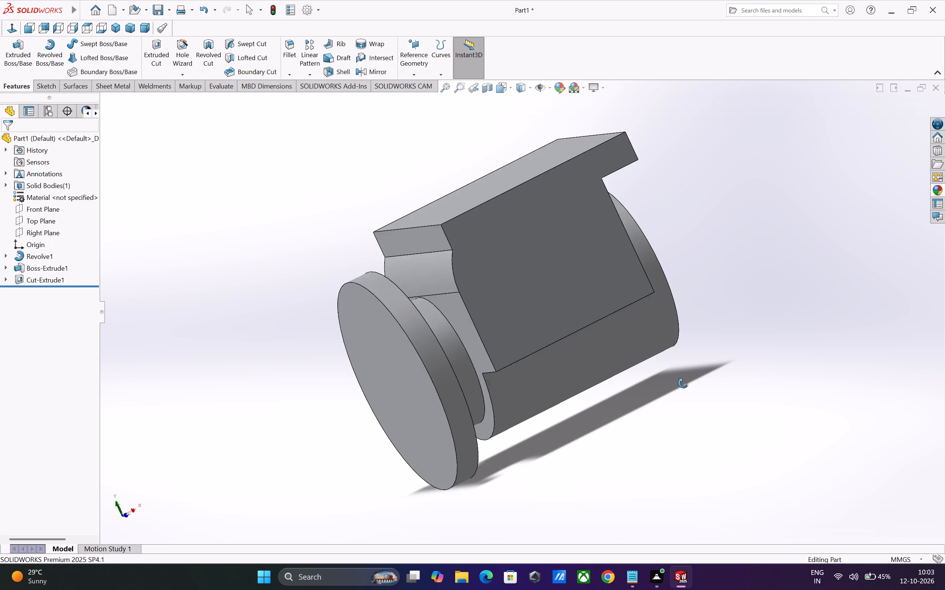
middle_drag(683, 383, 752, 346)
scroll(736, 355, up, 1)
middle_drag(716, 361, 779, 327)
scroll(775, 330, up, 1)
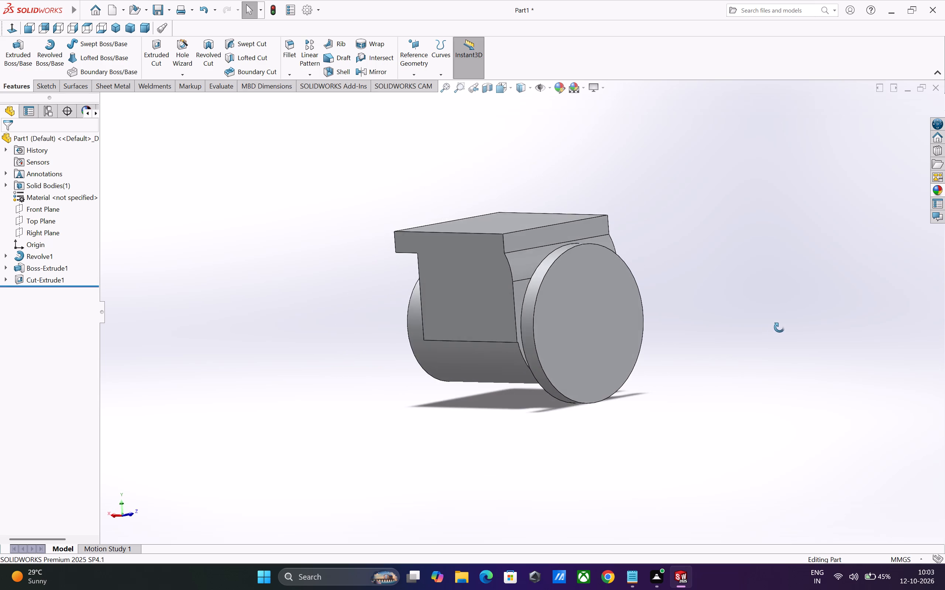
middle_drag(779, 327, 767, 308)
middle_drag(731, 338, 721, 279)
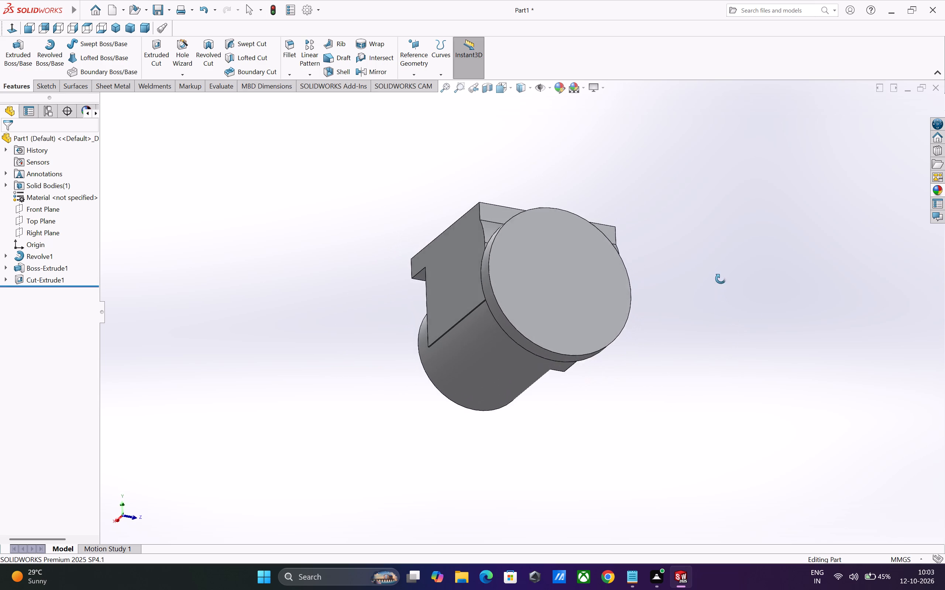
middle_drag(721, 279, 729, 270)
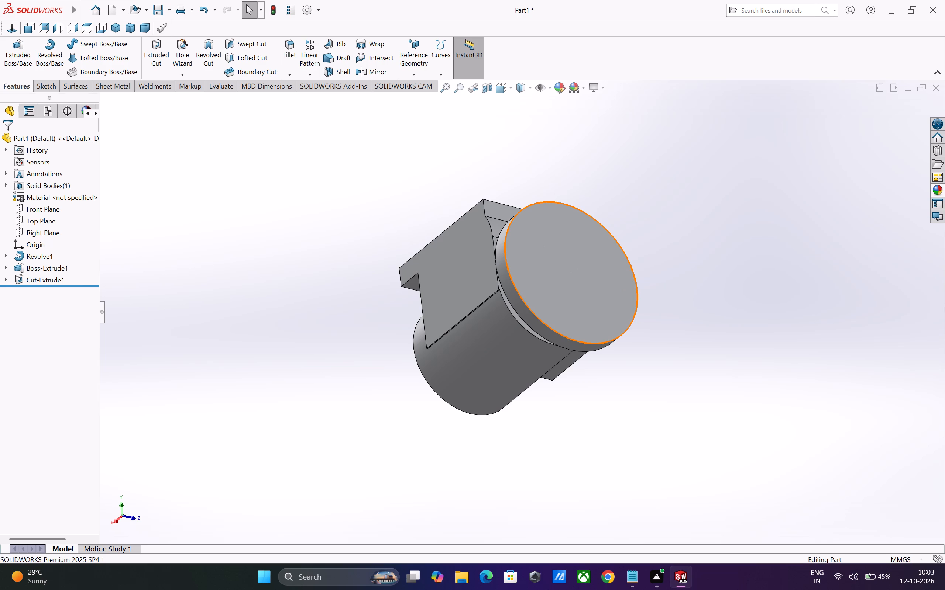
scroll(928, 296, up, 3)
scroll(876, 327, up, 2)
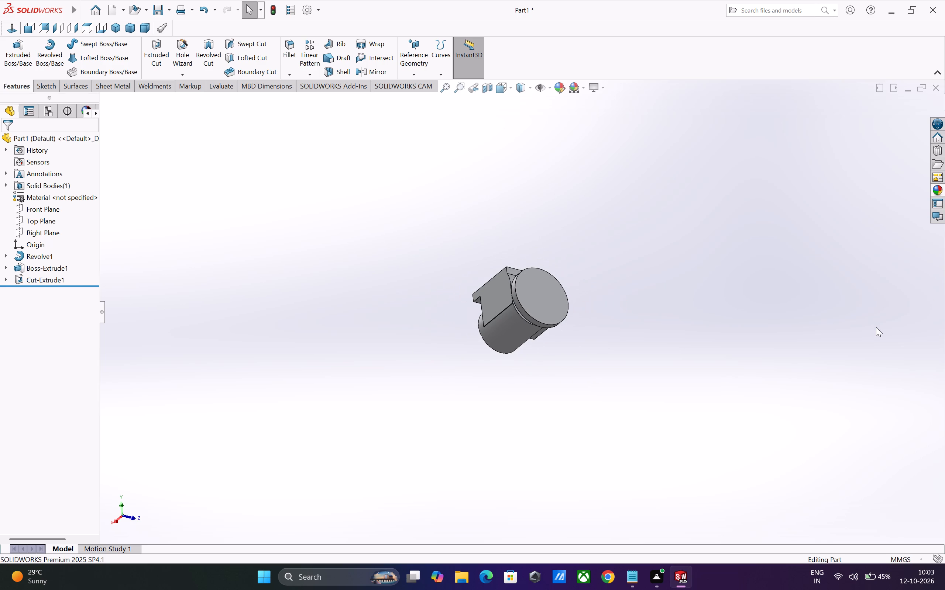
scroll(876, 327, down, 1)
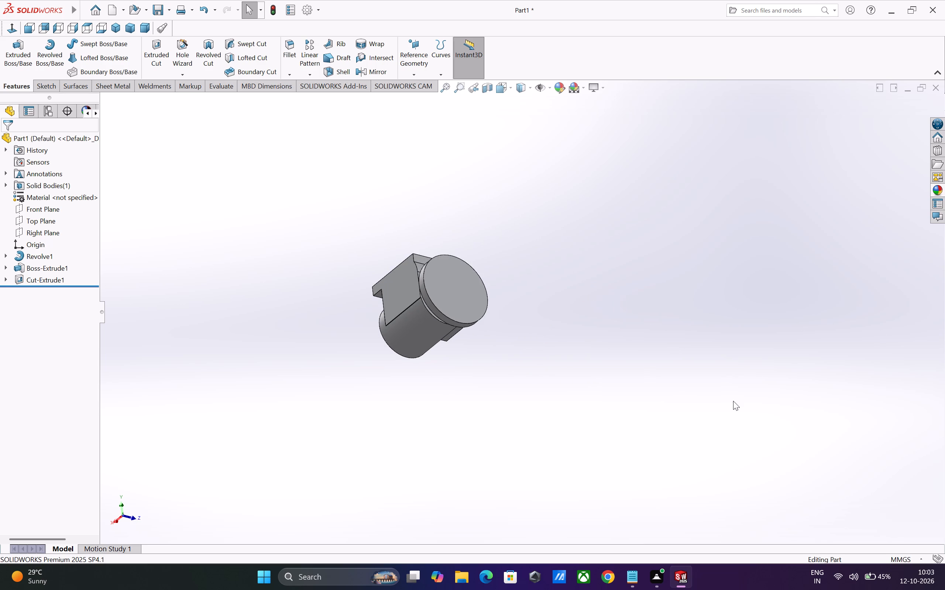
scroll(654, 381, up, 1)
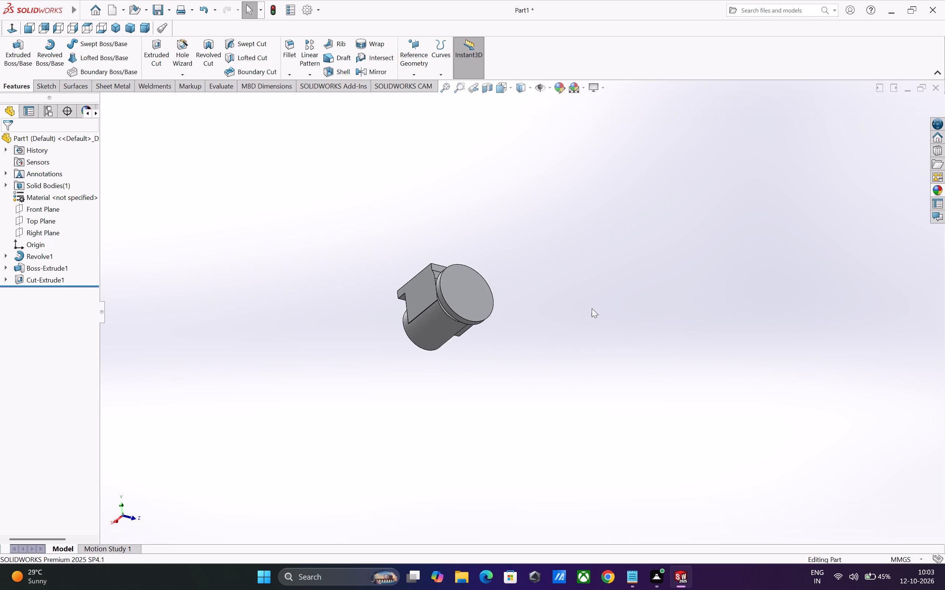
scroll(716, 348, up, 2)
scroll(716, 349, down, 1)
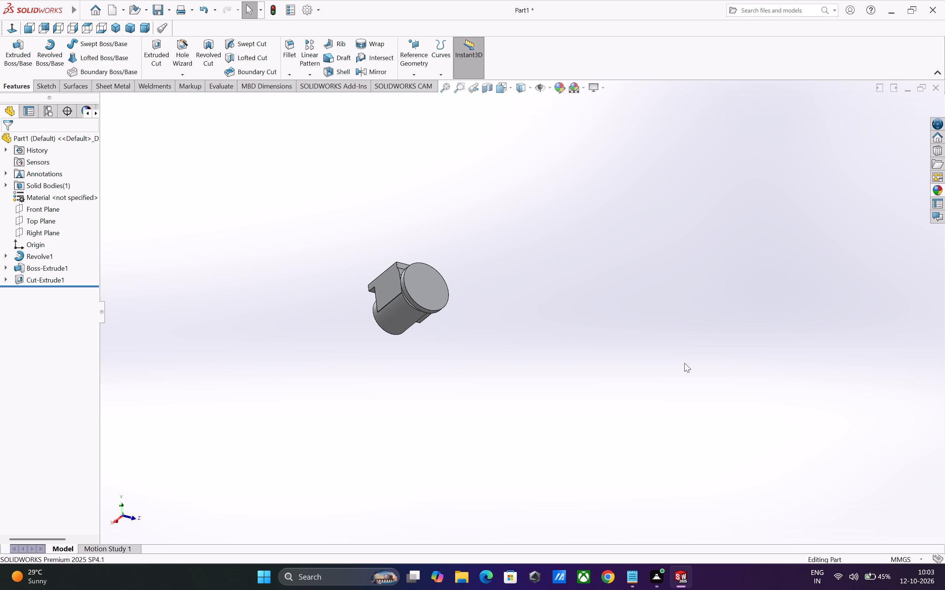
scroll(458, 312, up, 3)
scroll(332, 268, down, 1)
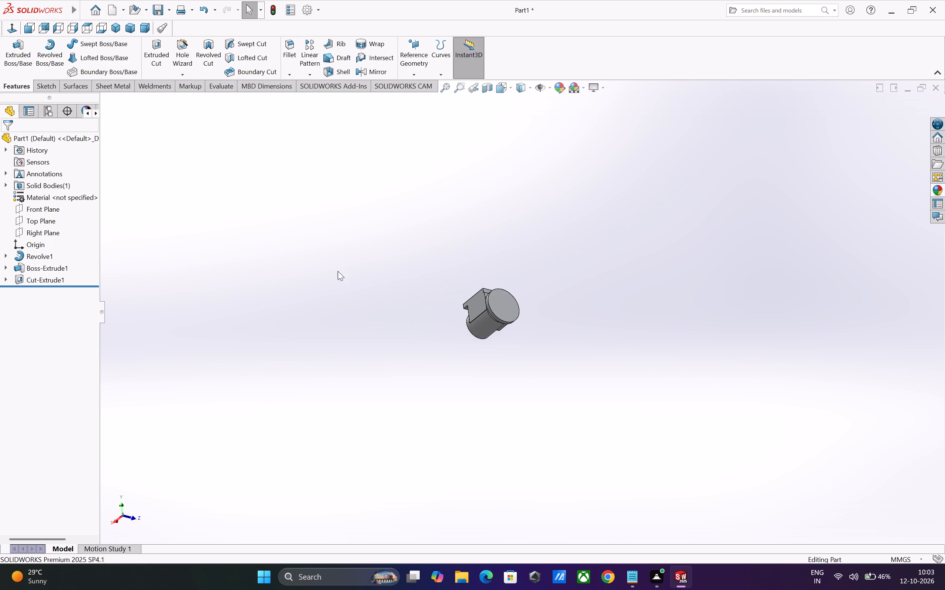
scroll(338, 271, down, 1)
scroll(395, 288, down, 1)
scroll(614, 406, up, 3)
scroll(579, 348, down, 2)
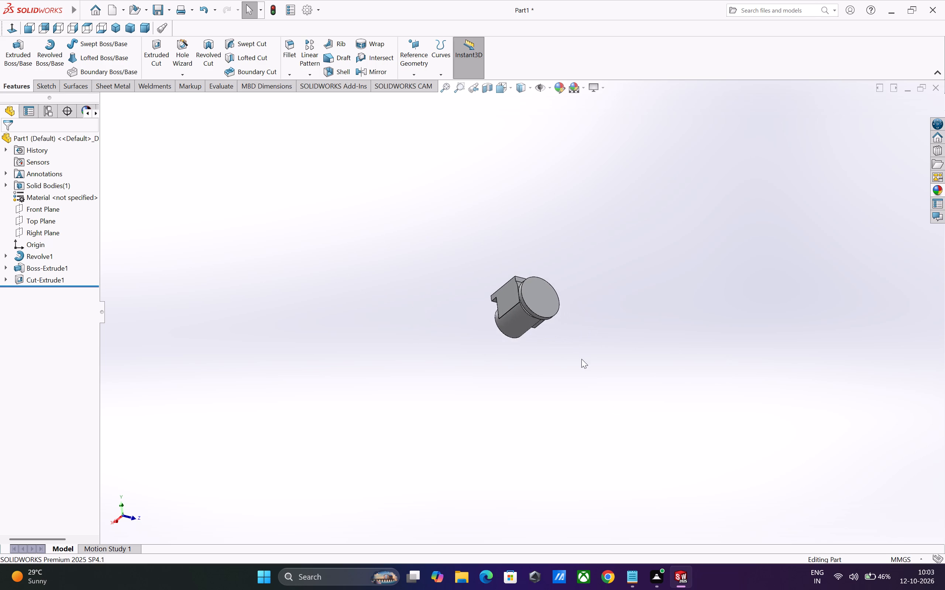
Start a sketch on the cylinder's shoulder face beside the groove and convert the face's outer outline into sketch entities.
scroll(581, 359, down, 1)
scroll(554, 347, down, 1)
scroll(484, 268, down, 5)
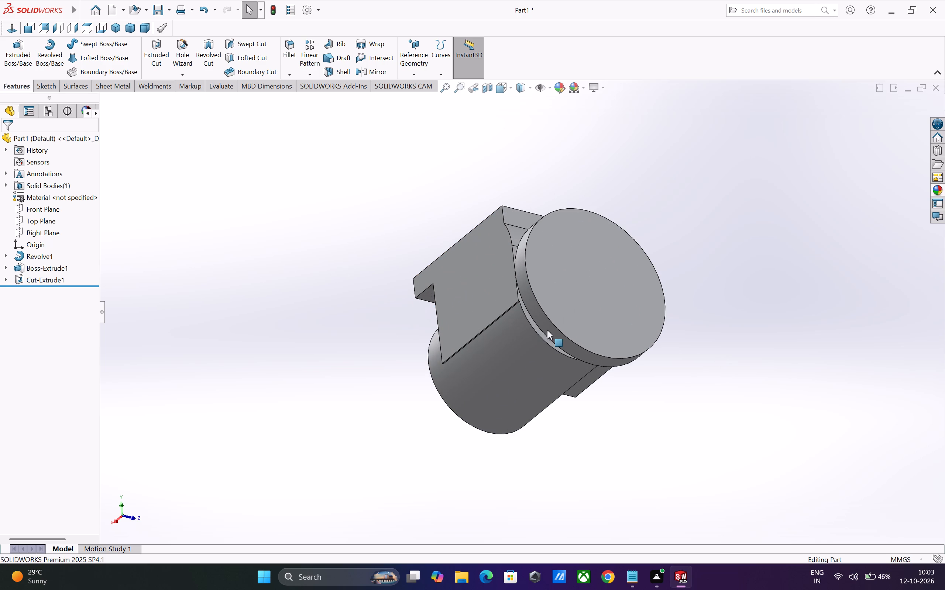
scroll(568, 339, down, 3)
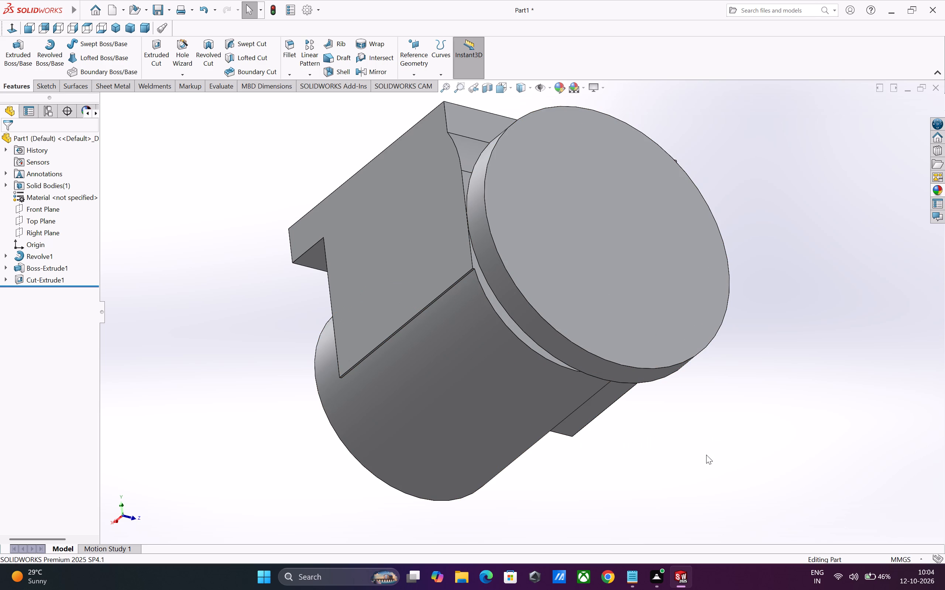
scroll(703, 443, up, 1)
scroll(441, 292, down, 2)
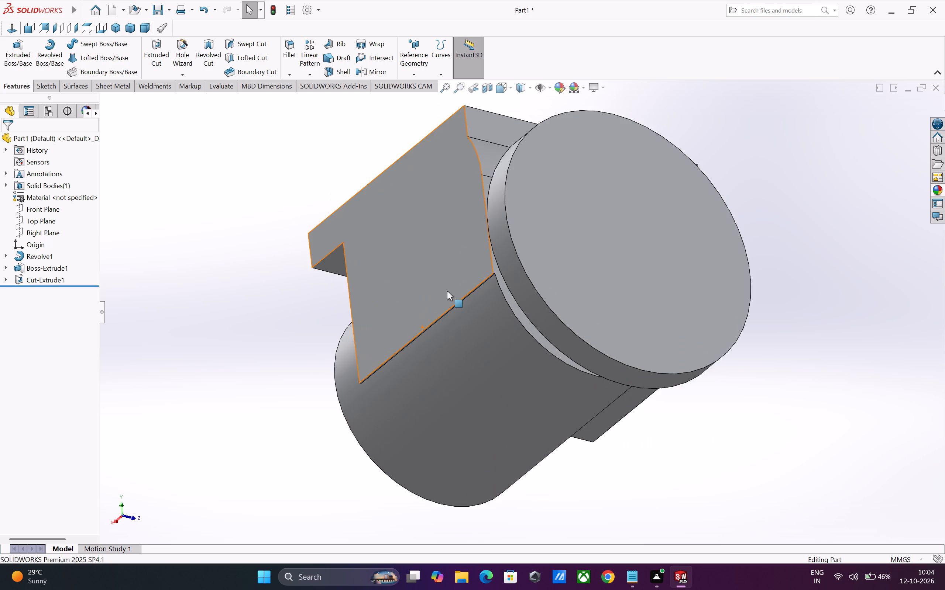
scroll(451, 288, down, 1)
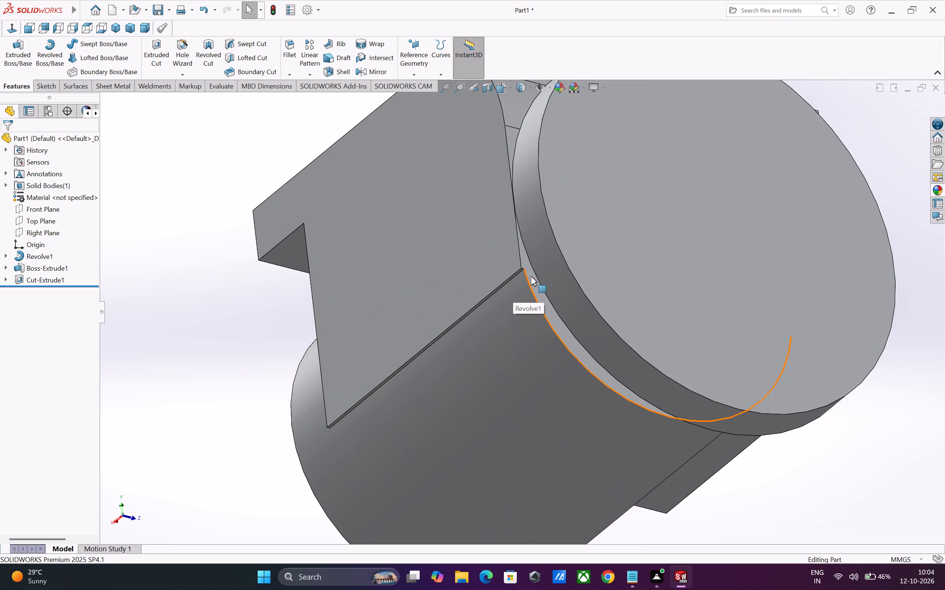
click(531, 277)
click(574, 253)
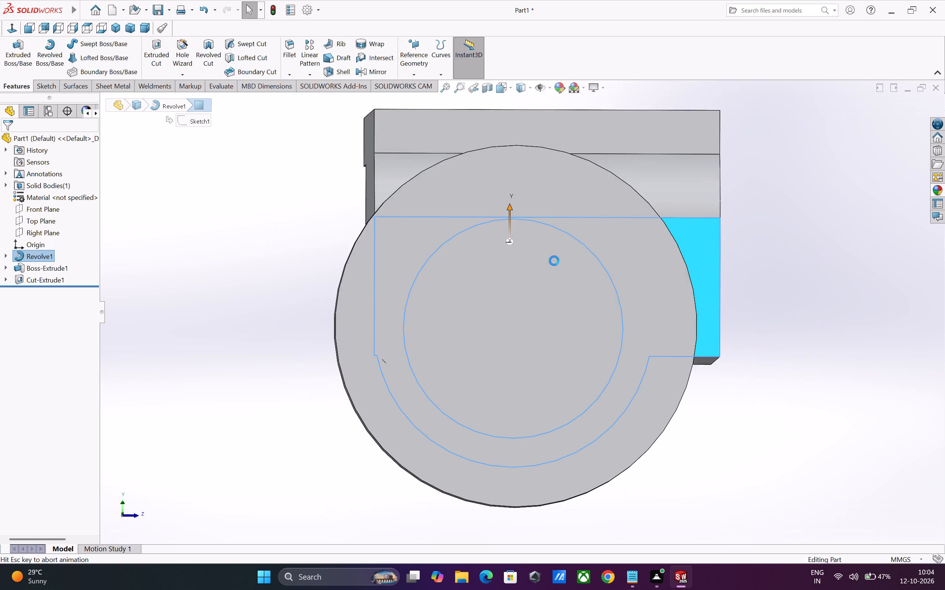
scroll(386, 313, down, 2)
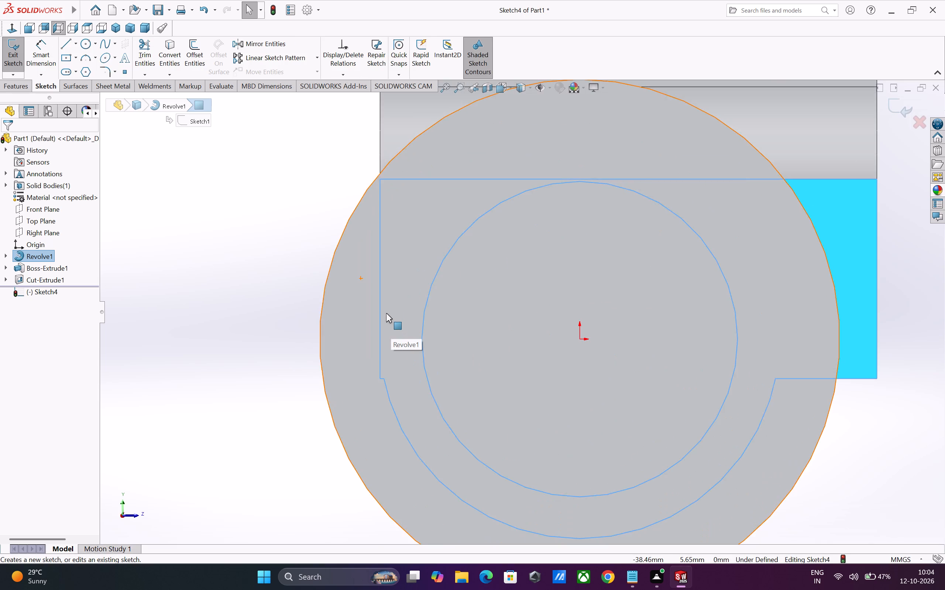
scroll(386, 313, down, 4)
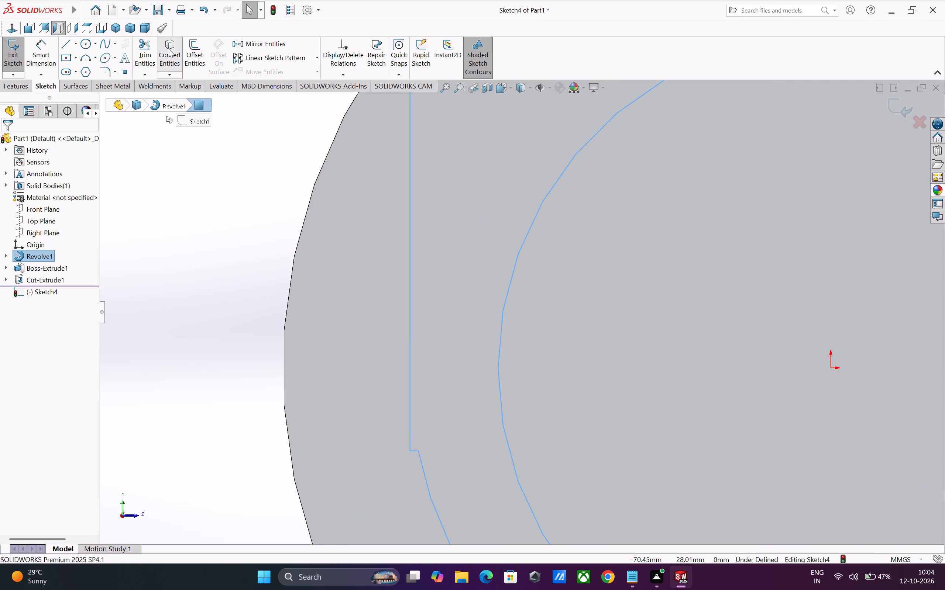
click(168, 48)
scroll(457, 379, up, 7)
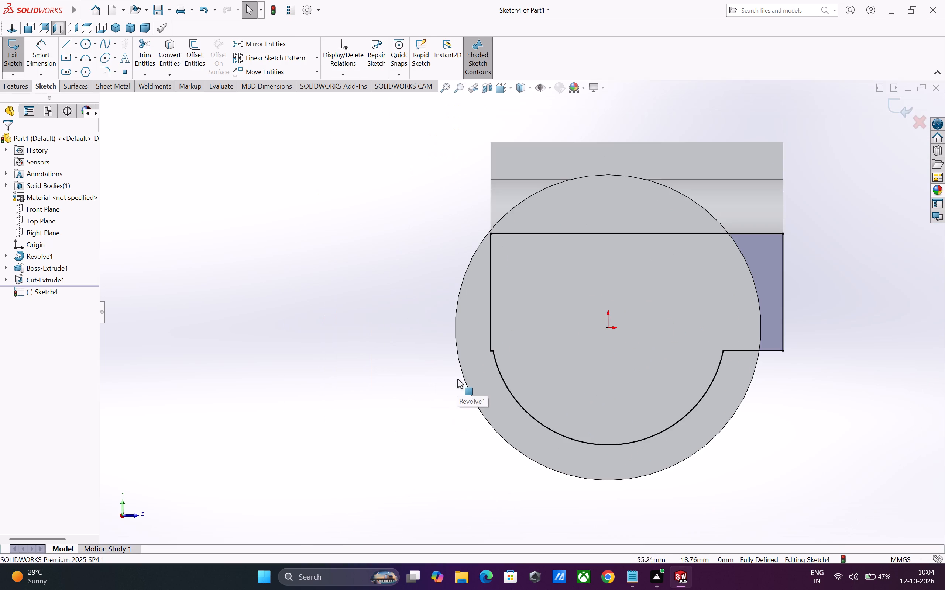
Switch the model's display style to Hidden Lines Visible while staying in the sketch.
scroll(534, 301, down, 5)
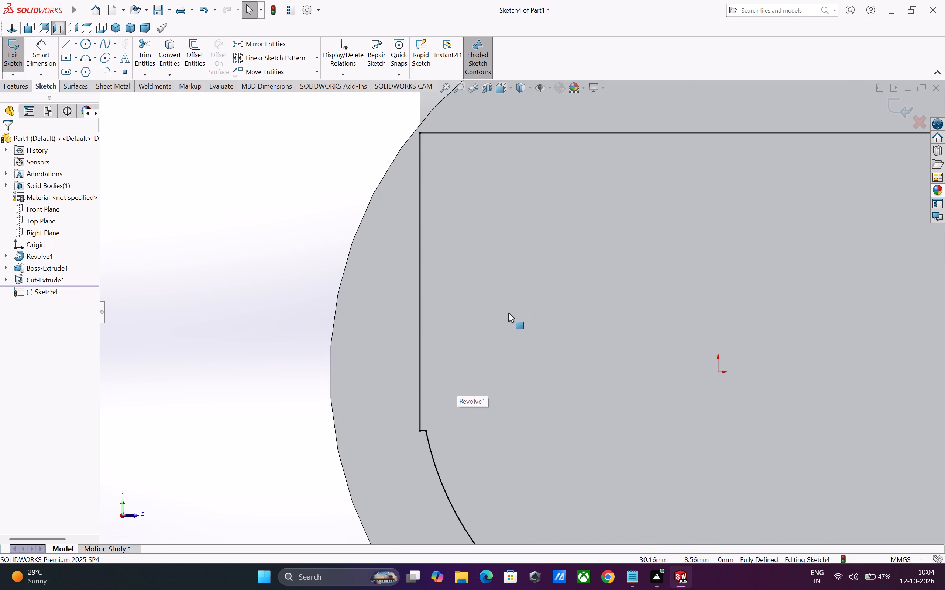
scroll(482, 314, up, 5)
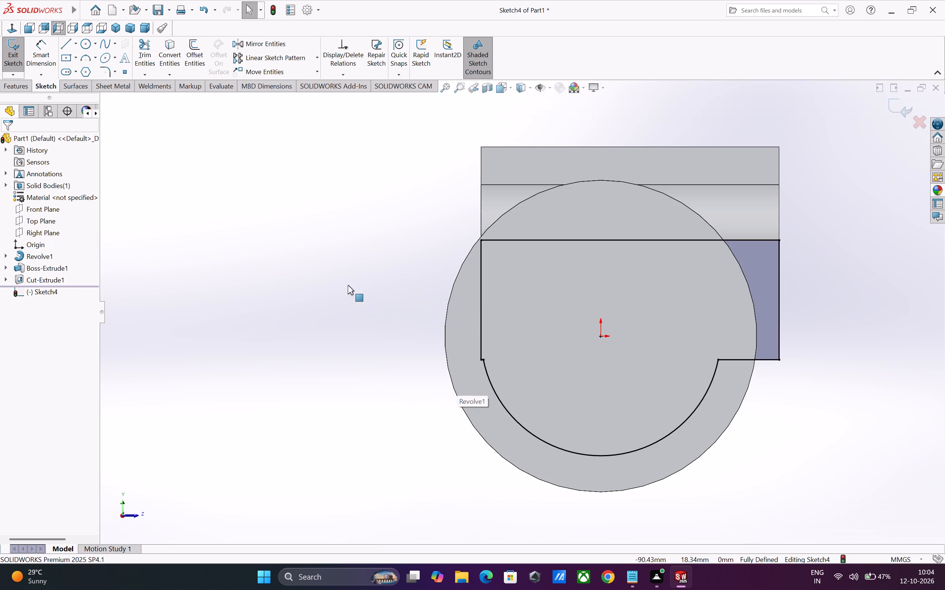
click(346, 285)
key(Escape)
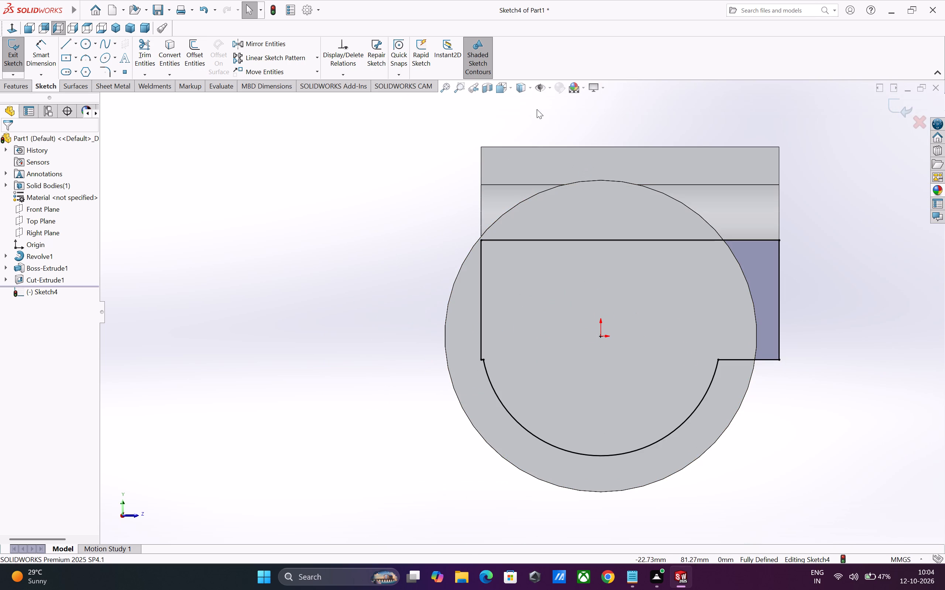
click(528, 87)
click(519, 132)
click(528, 88)
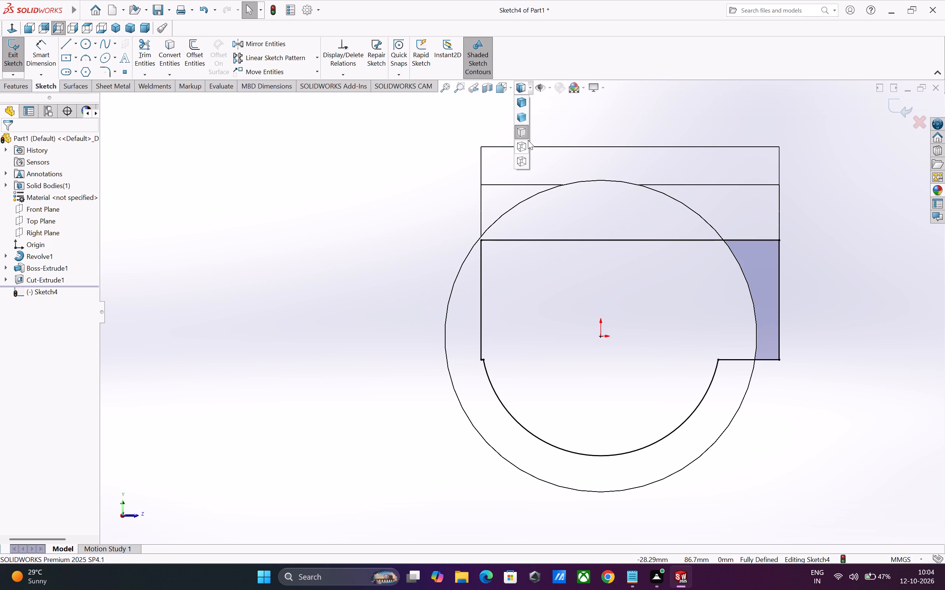
click(524, 145)
Convert the hidden cylinder arc edge beside the block's lower corner so it closes the narrow gap there.
scroll(487, 340, down, 8)
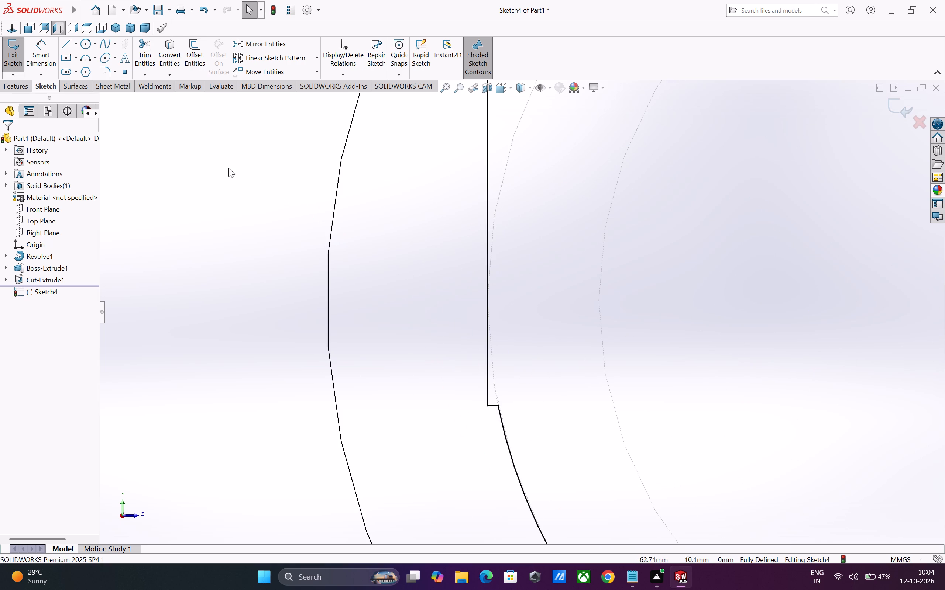
click(173, 57)
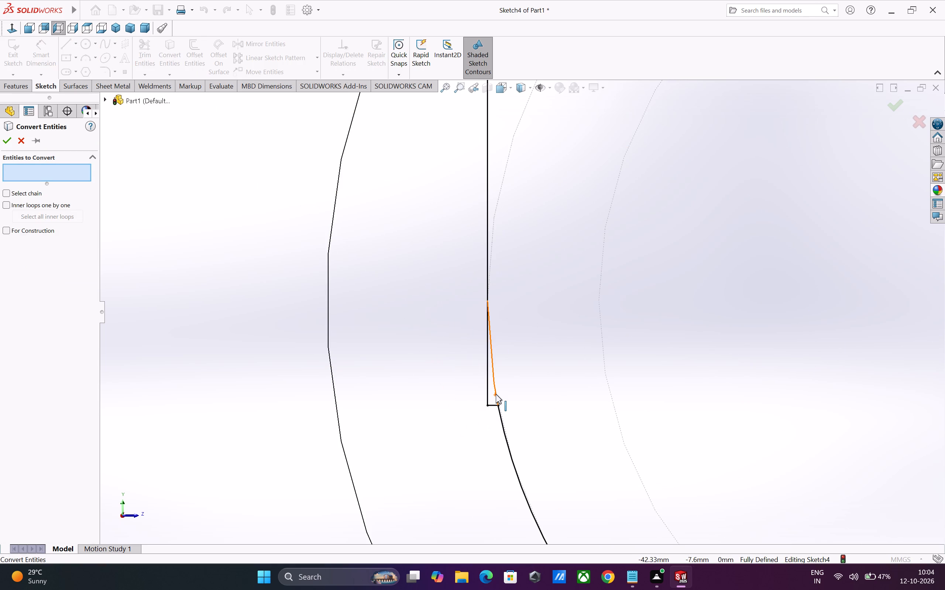
click(496, 394)
scroll(509, 412, down, 4)
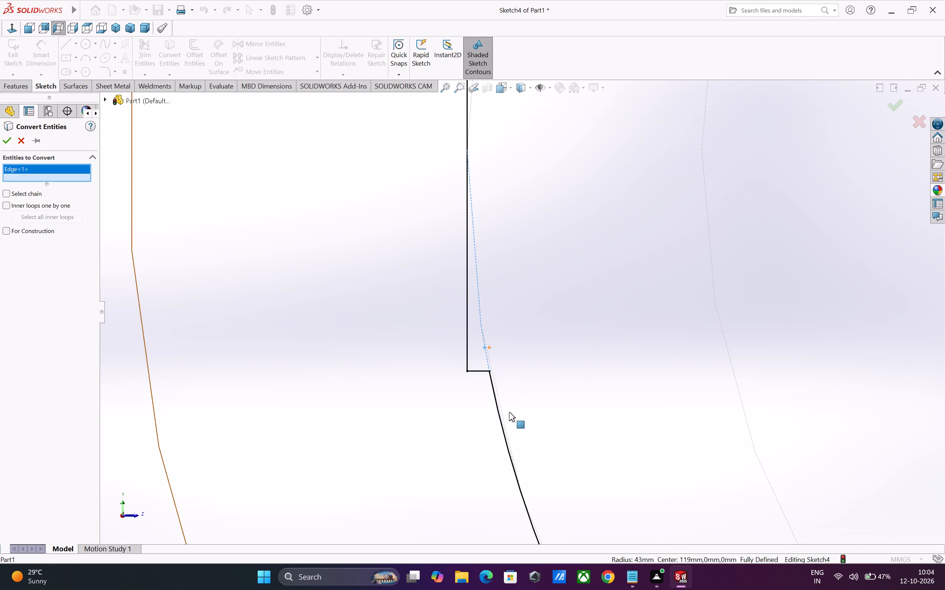
scroll(513, 407, down, 4)
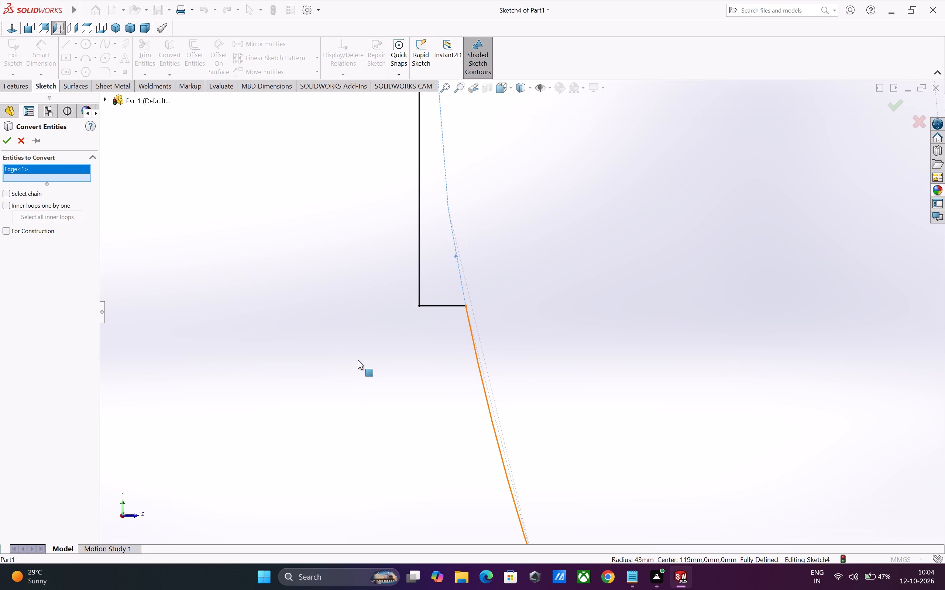
click(6, 140)
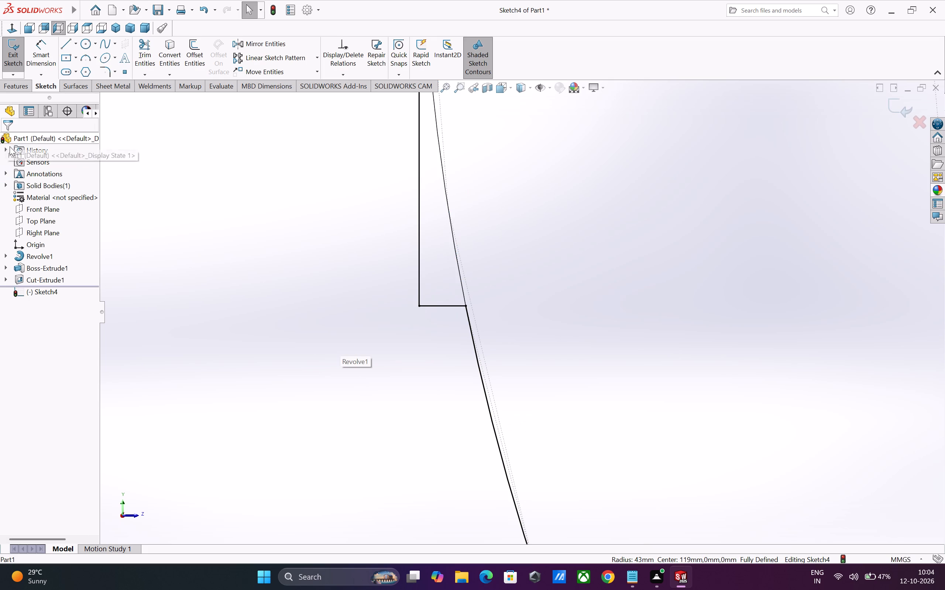
Power-trim the rest of the converted face outline, leaving only the small closed sliver between block side, short ledge and cylinder arc.
scroll(270, 354, up, 8)
scroll(346, 204, up, 6)
scroll(499, 220, down, 3)
click(146, 56)
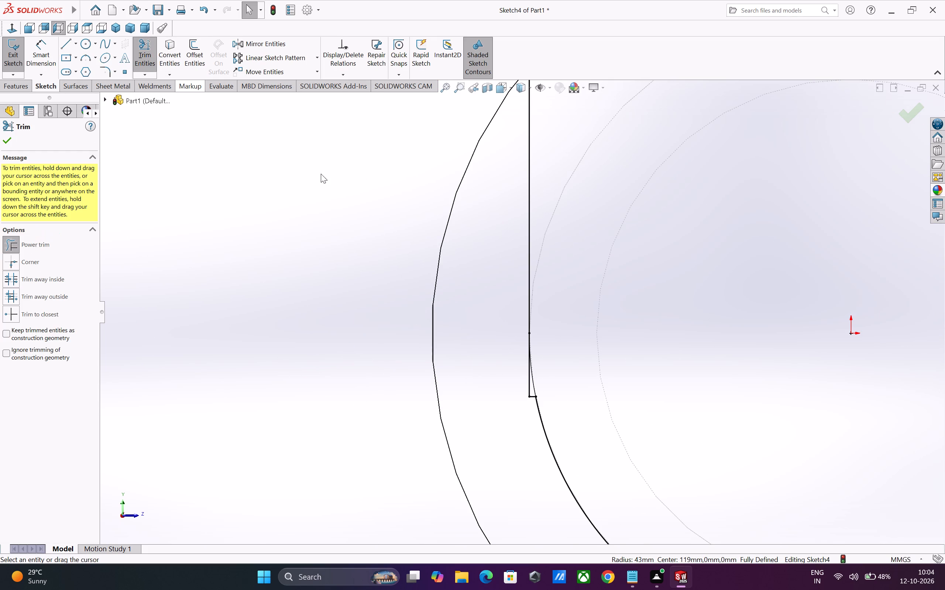
drag(452, 217, 538, 474)
scroll(539, 480, up, 4)
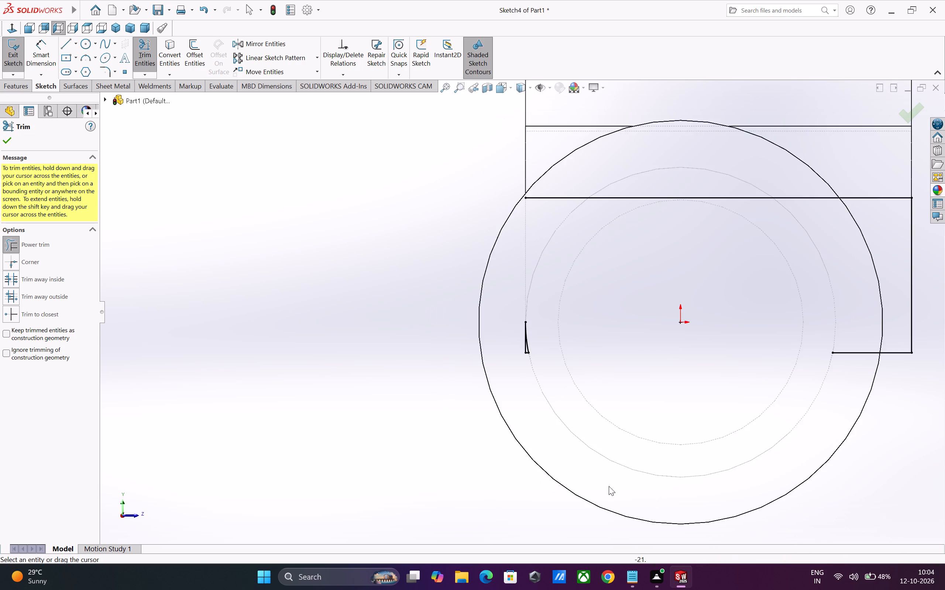
scroll(619, 485, up, 3)
drag(652, 321, 721, 294)
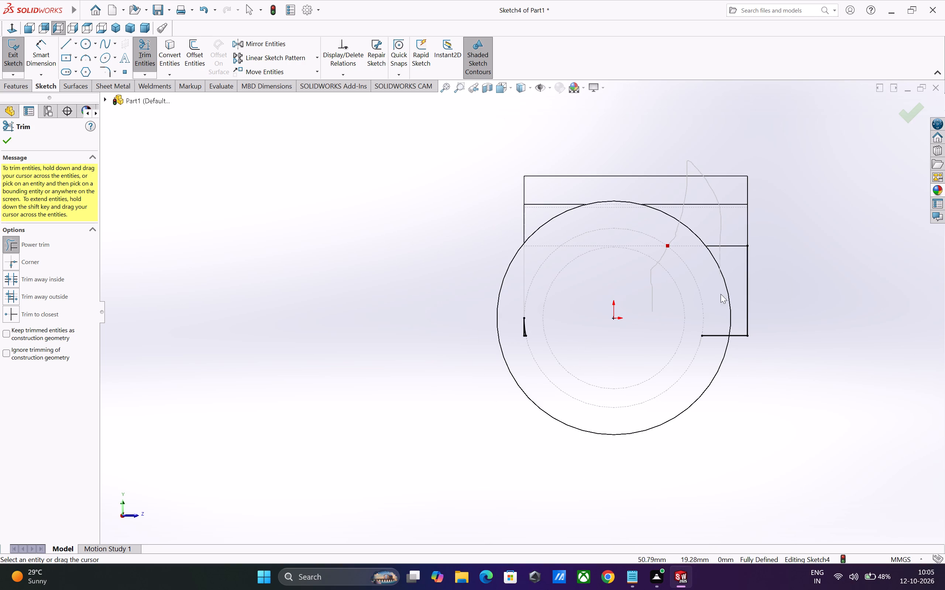
drag(721, 294, 680, 357)
drag(476, 253, 593, 221)
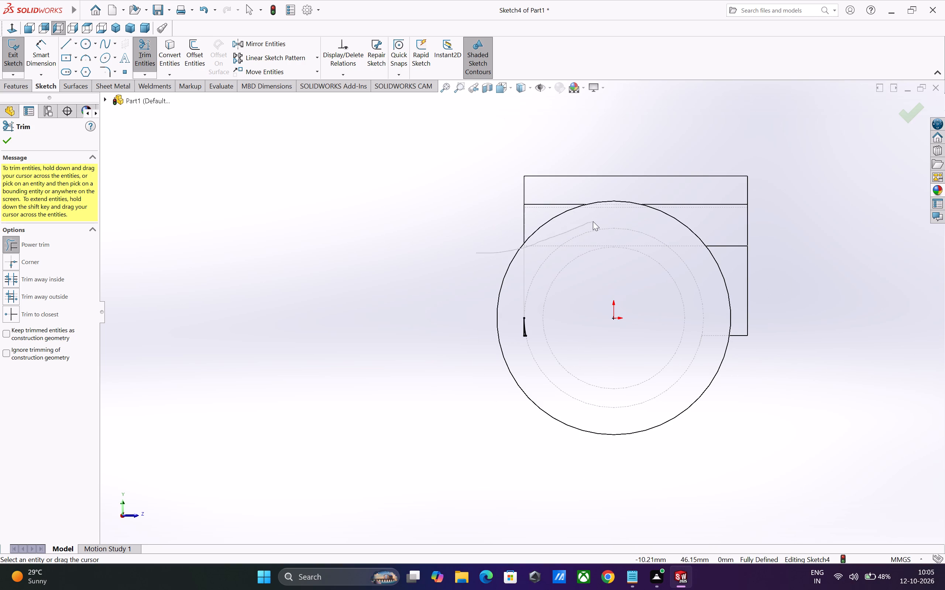
drag(593, 221, 508, 222)
scroll(552, 297, down, 7)
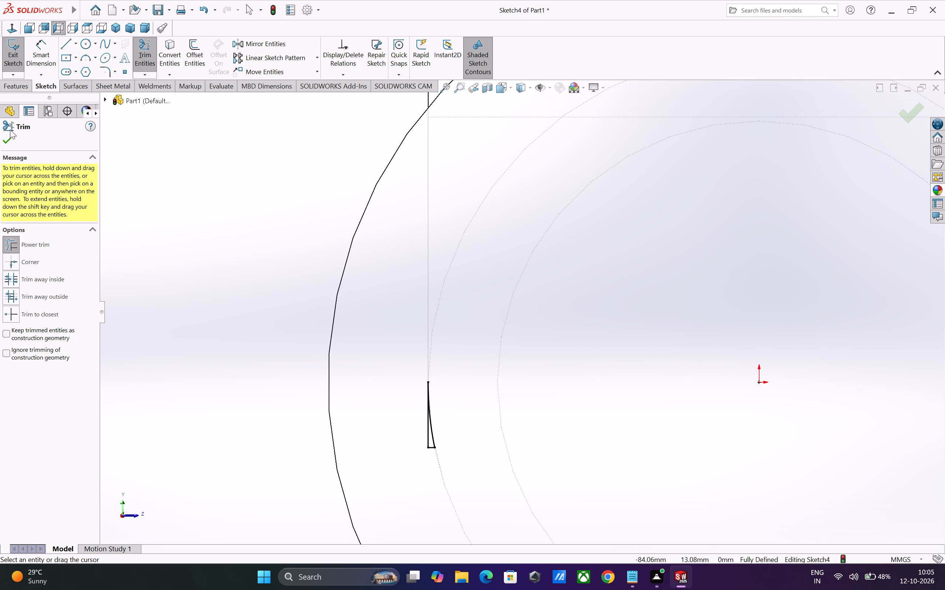
click(6, 139)
Start an Extruded Cut from the sliver sketch and switch the model's display style to Shaded With Edges.
click(17, 86)
click(155, 55)
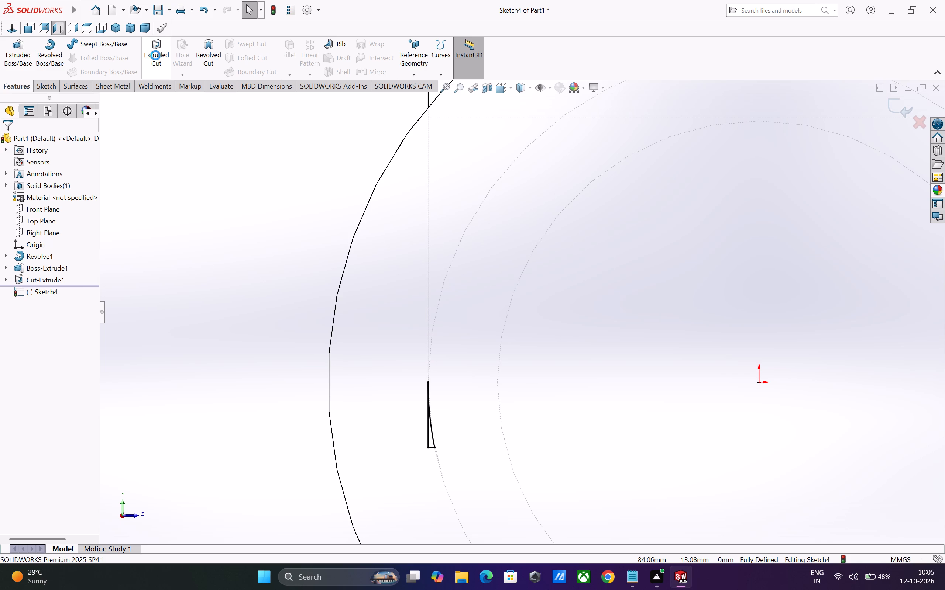
scroll(358, 386, up, 2)
middle_drag(291, 395, 306, 391)
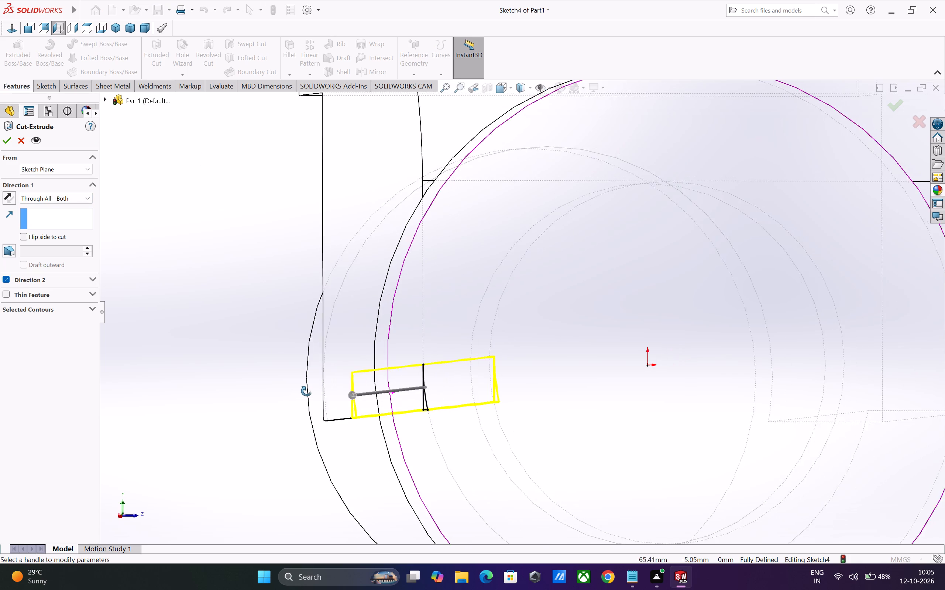
middle_drag(306, 391, 328, 389)
scroll(329, 395, up, 4)
middle_drag(381, 422, 406, 419)
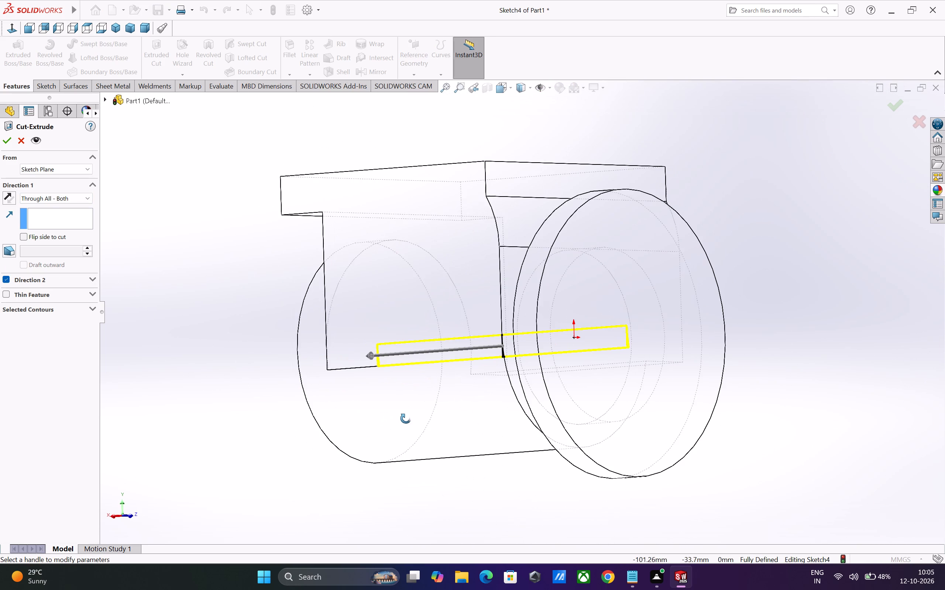
middle_drag(406, 419, 406, 419)
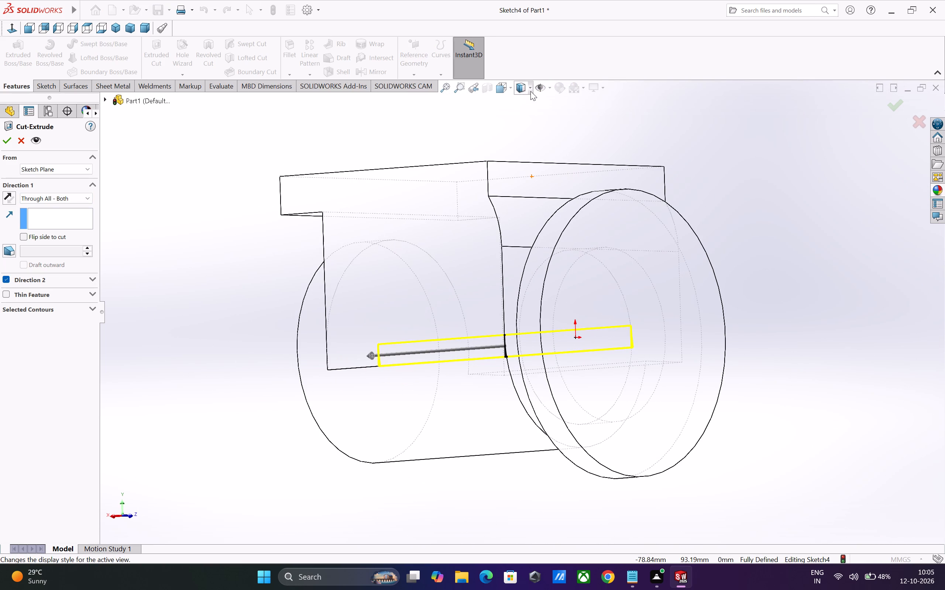
click(531, 91)
click(526, 104)
Set the sliver cut's Direction 1 to Blind with a depth of 200 mm along the block.
middle_drag(370, 357, 386, 392)
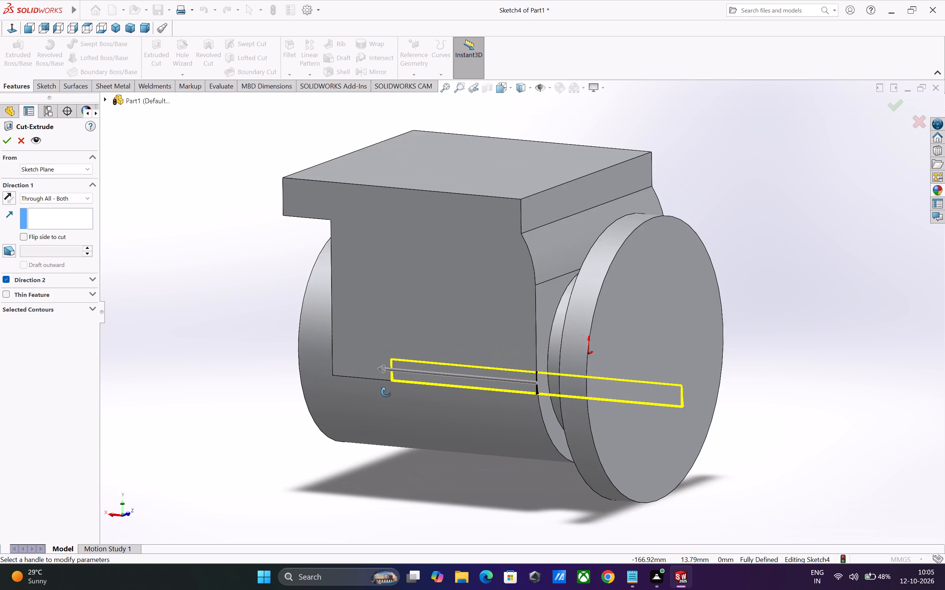
middle_drag(386, 392, 400, 414)
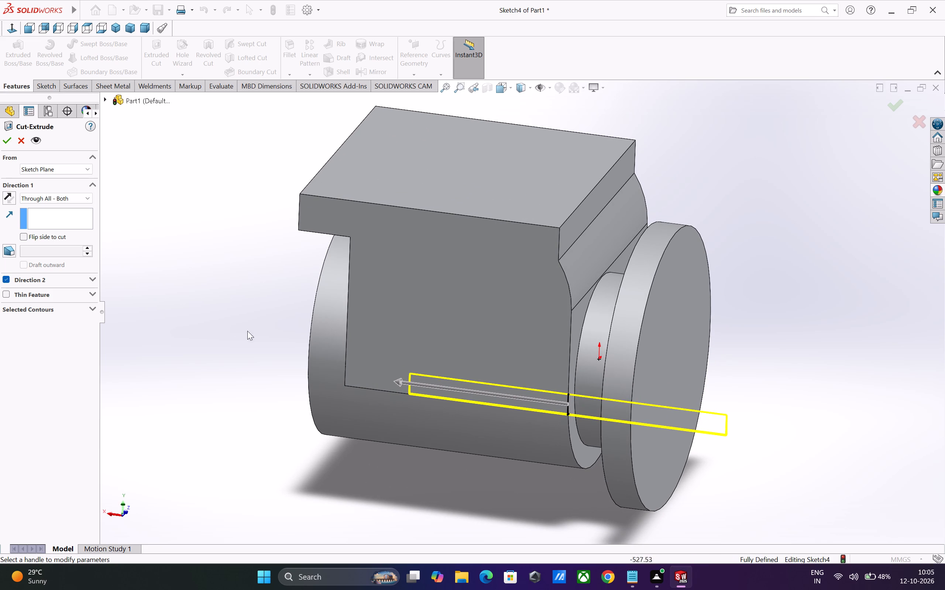
drag(398, 380, 296, 367)
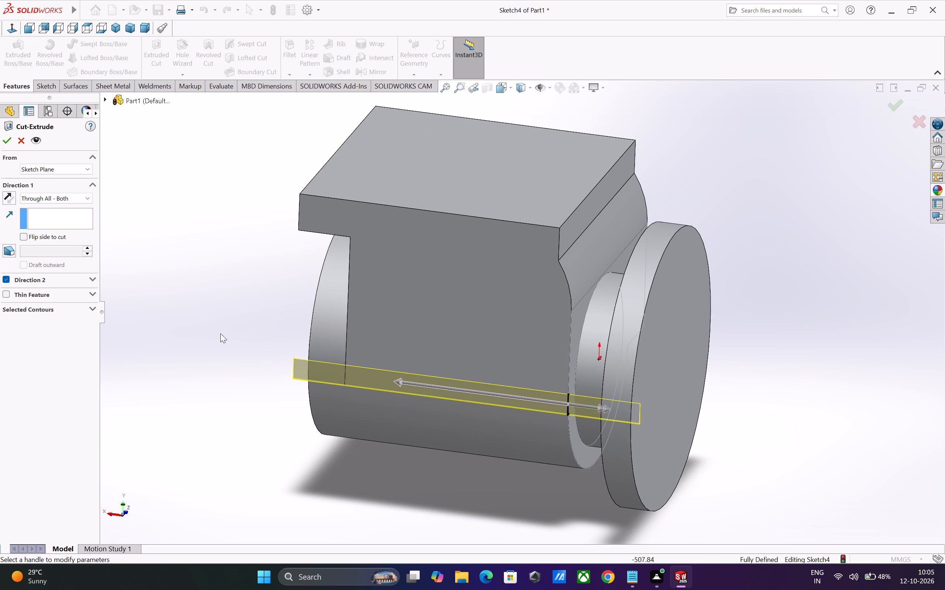
middle_drag(433, 470, 409, 481)
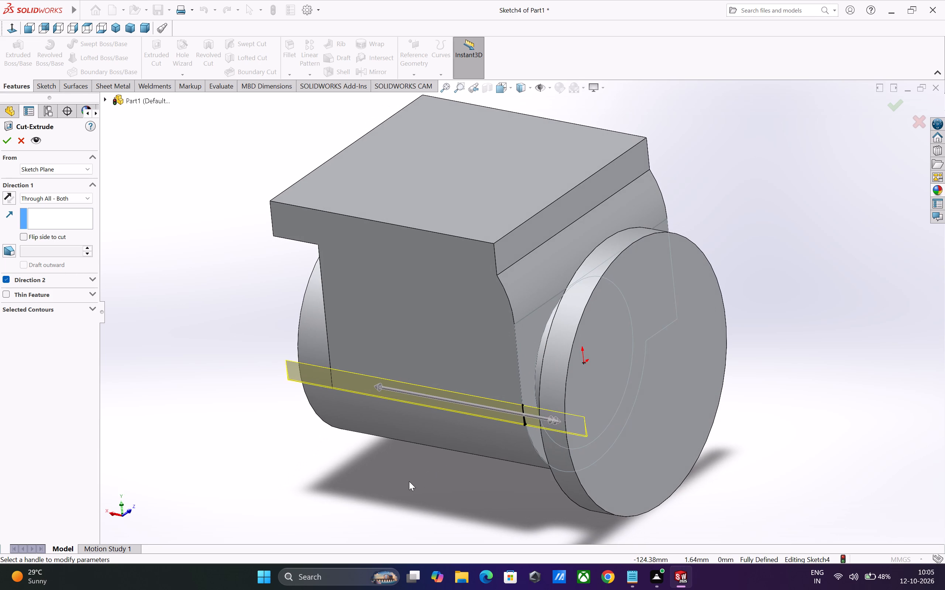
middle_drag(405, 483, 542, 458)
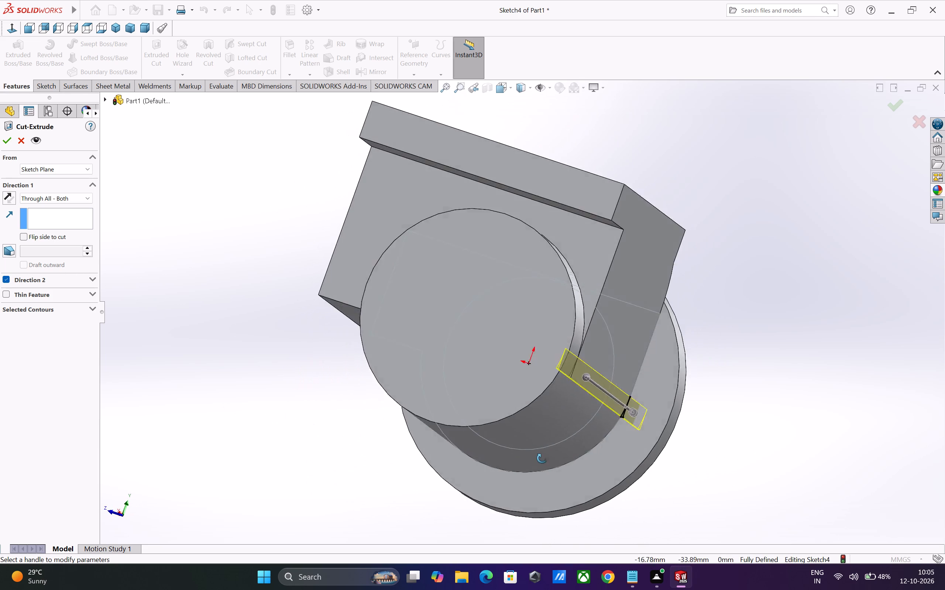
middle_drag(542, 458, 503, 489)
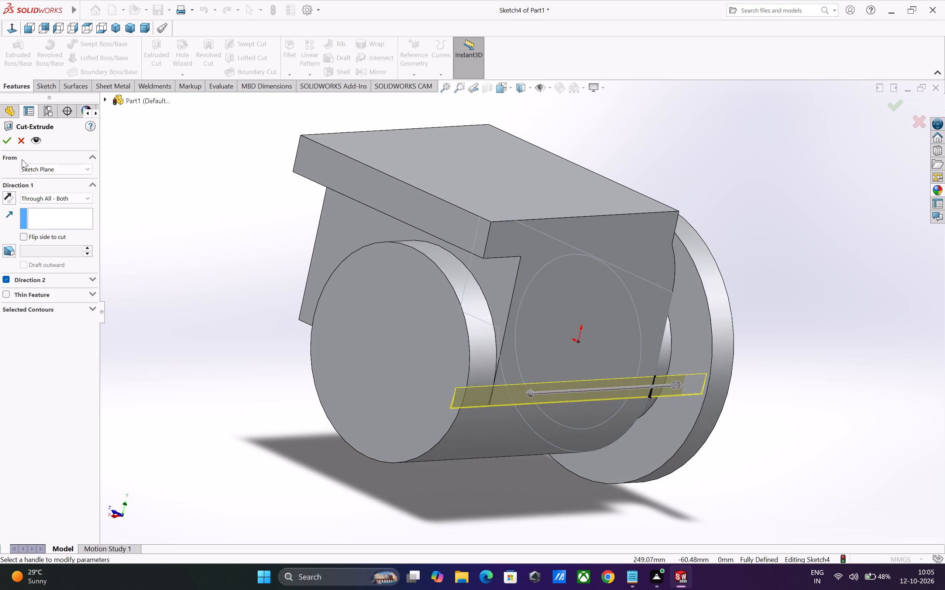
click(52, 196)
click(51, 215)
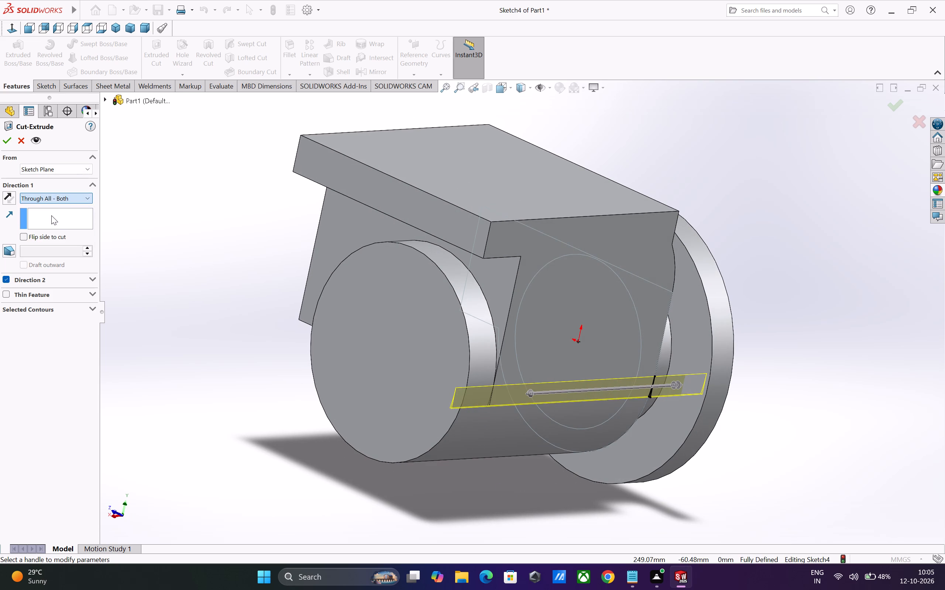
click(63, 195)
click(64, 222)
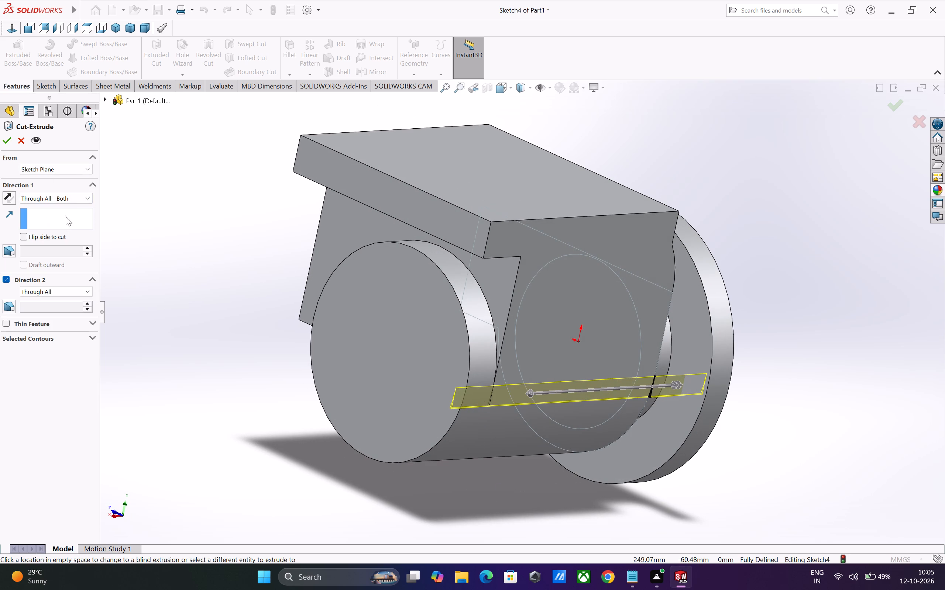
click(72, 199)
click(68, 209)
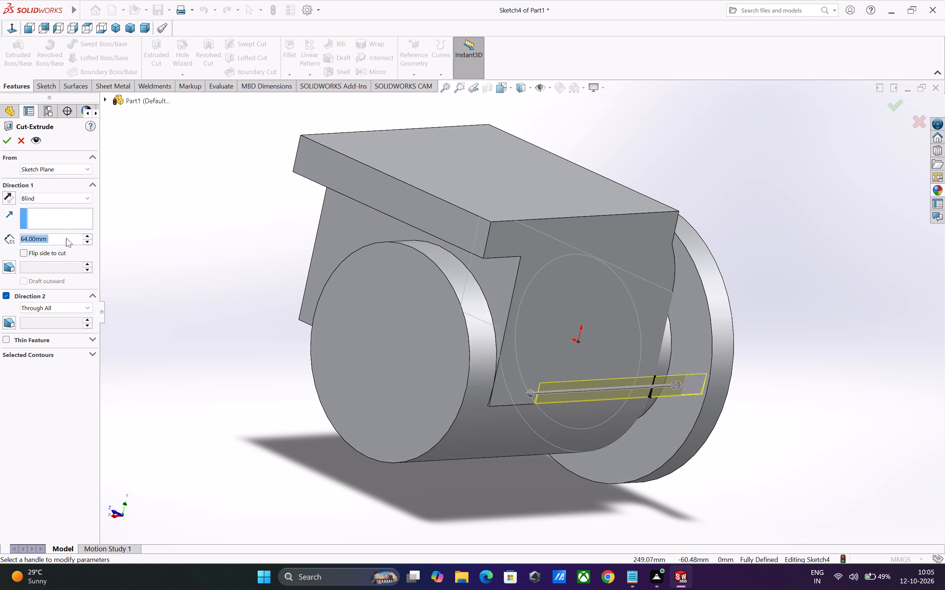
double_click(62, 240)
key(2)
key(0)
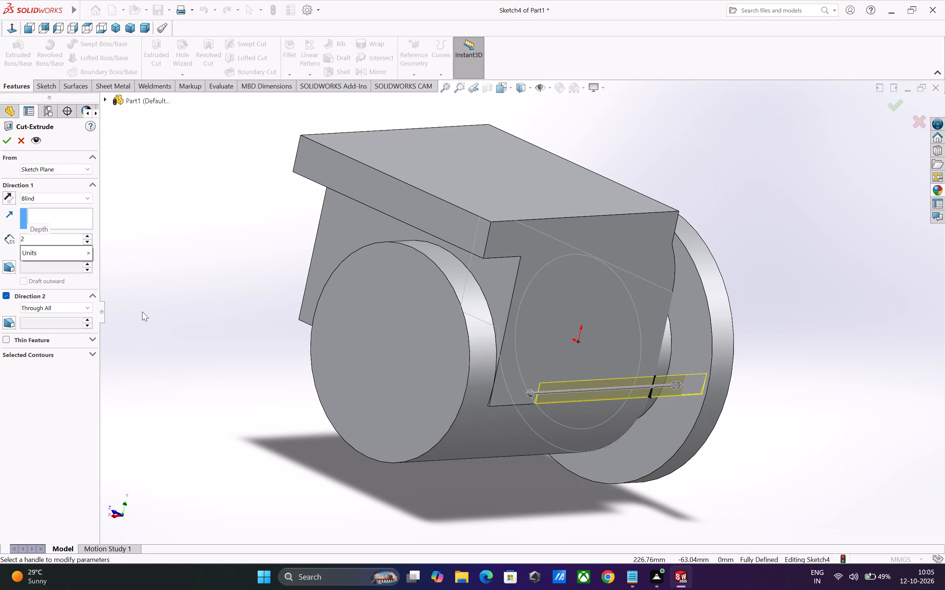
key(0)
key(Return)
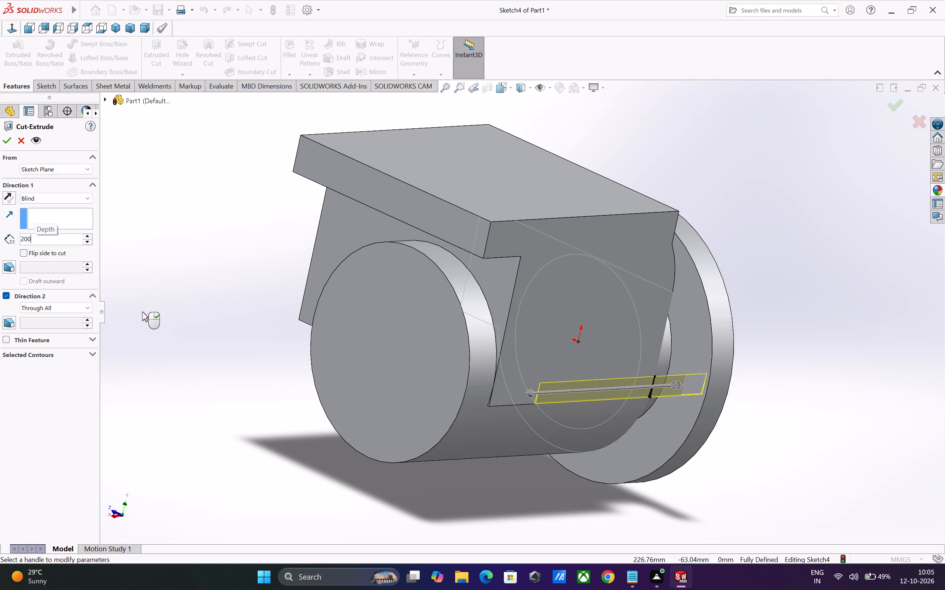
Limit the sliver cut's Direction 2 to Blind 10 mm towards the end flange and finish the cut.
middle_drag(206, 314, 120, 339)
scroll(140, 331, up, 1)
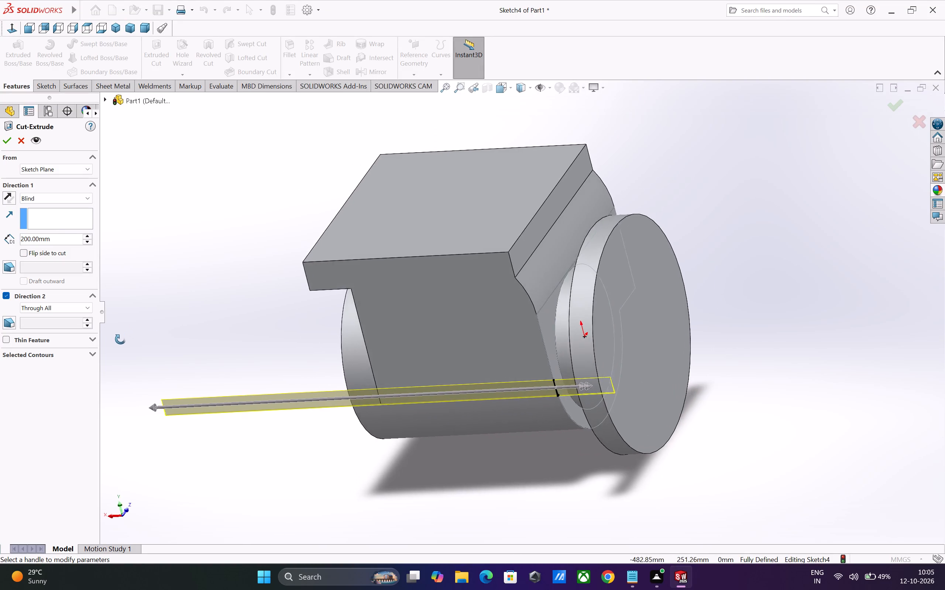
middle_drag(120, 339, 160, 332)
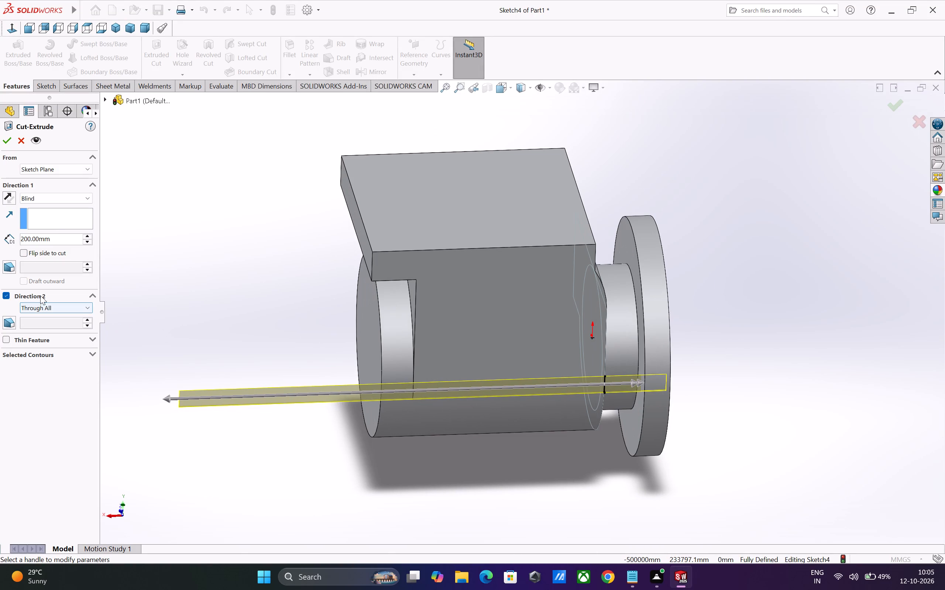
click(40, 305)
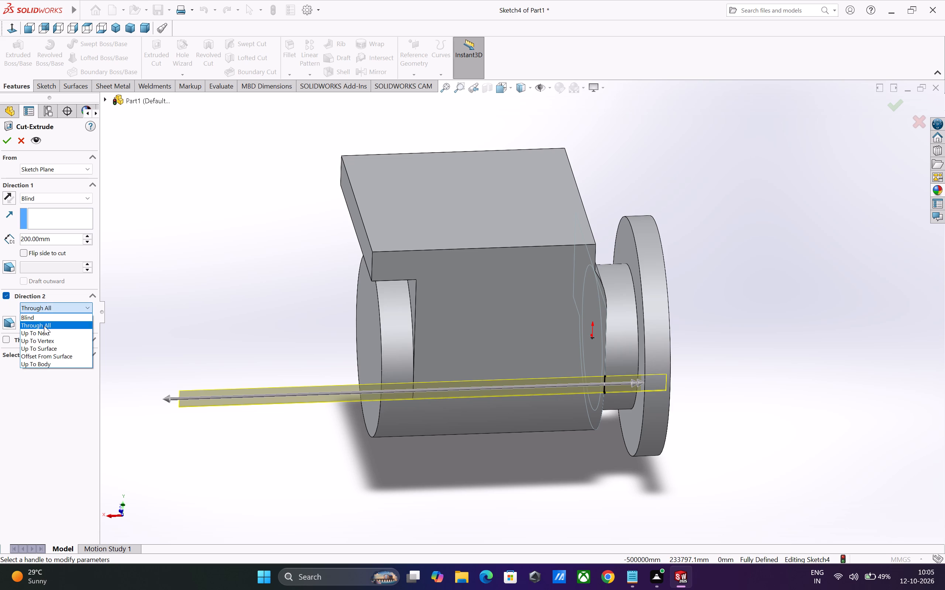
click(48, 333)
middle_drag(296, 409, 294, 410)
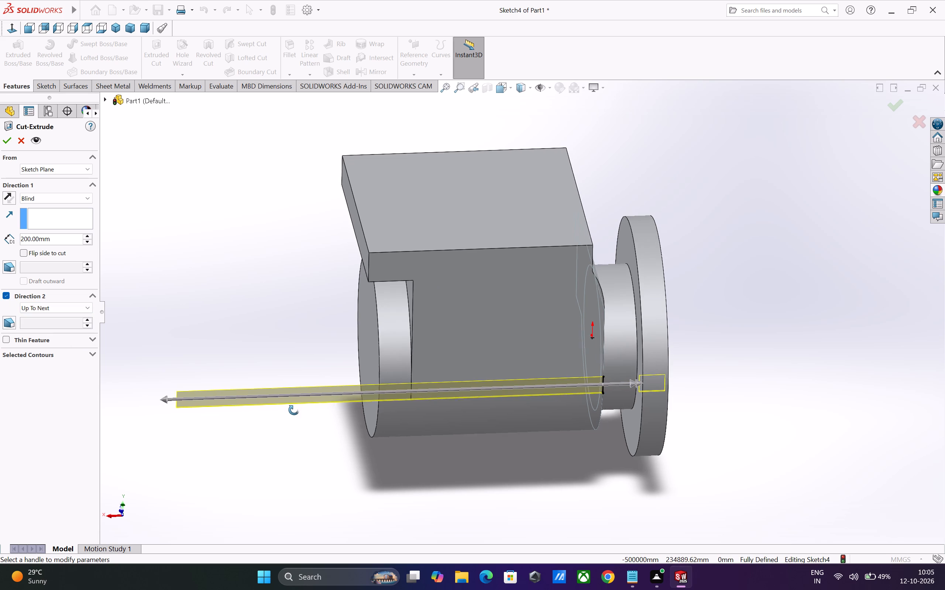
middle_drag(294, 410, 285, 415)
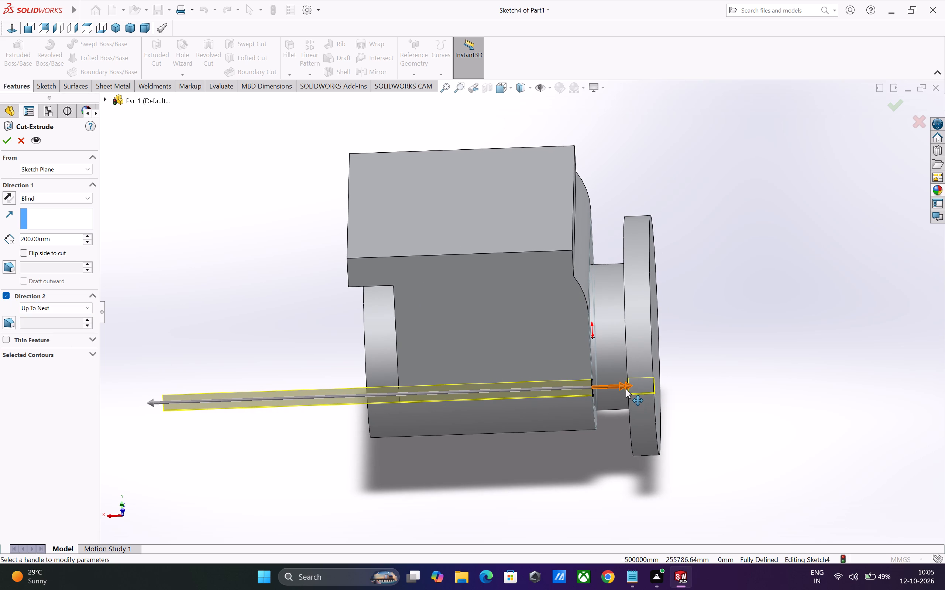
drag(628, 384, 620, 388)
middle_drag(570, 426, 564, 427)
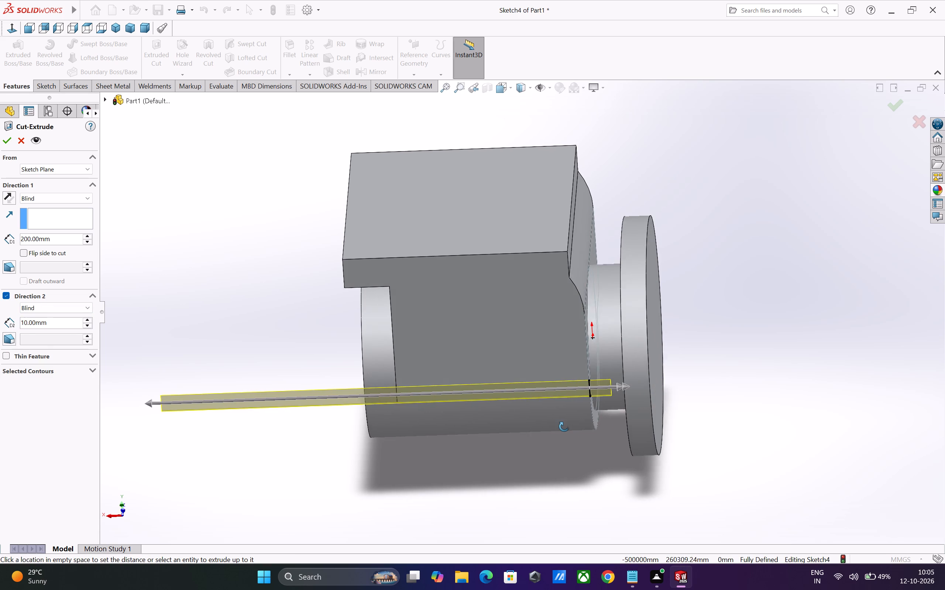
middle_drag(564, 427, 564, 427)
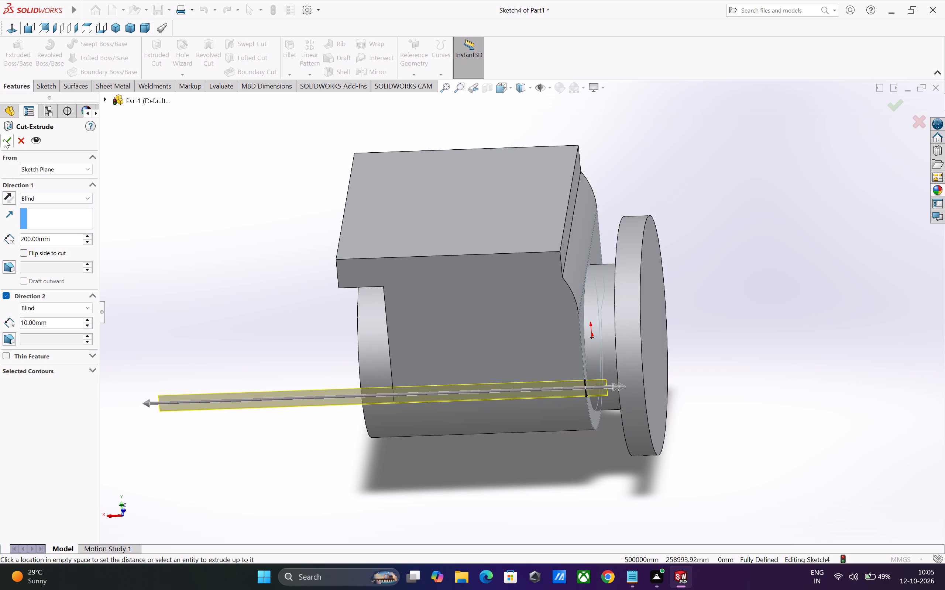
click(4, 139)
click(138, 302)
Inspect the part from several sides, checking where the block's lower edges meet the cylinder and the groove by the flange.
middle_drag(329, 402, 400, 357)
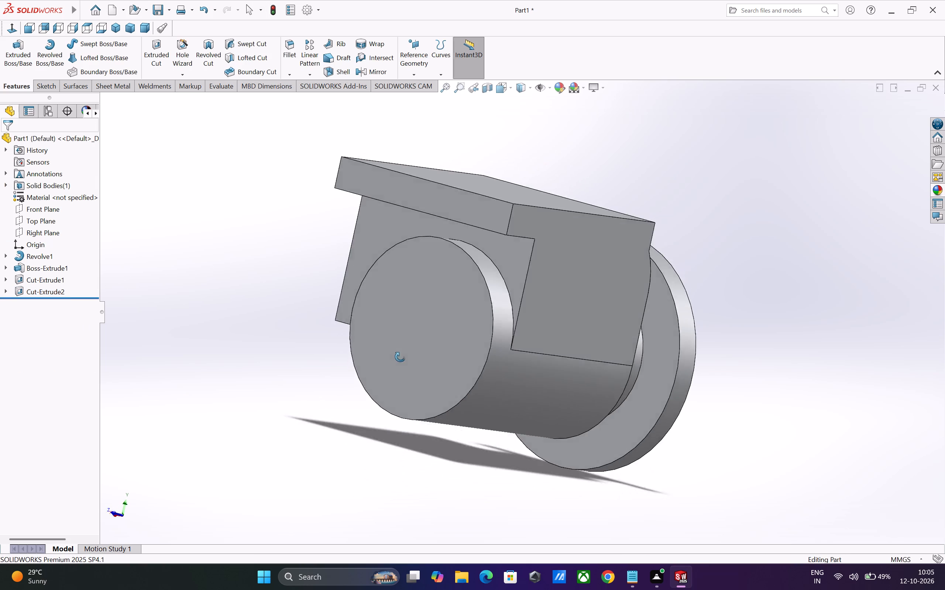
middle_drag(400, 357, 450, 329)
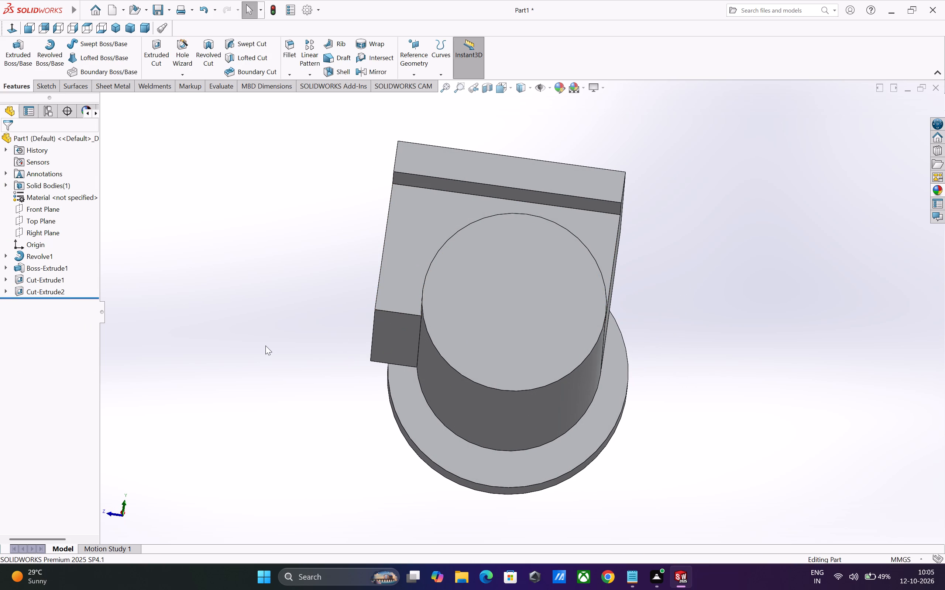
scroll(481, 334, up, 4)
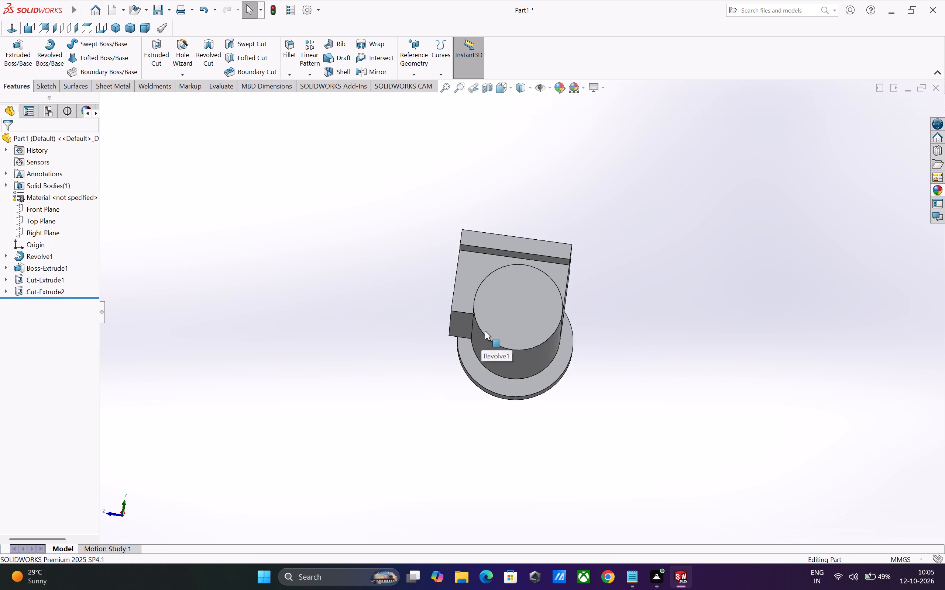
scroll(485, 331, down, 3)
middle_drag(459, 356, 459, 404)
scroll(451, 389, down, 1)
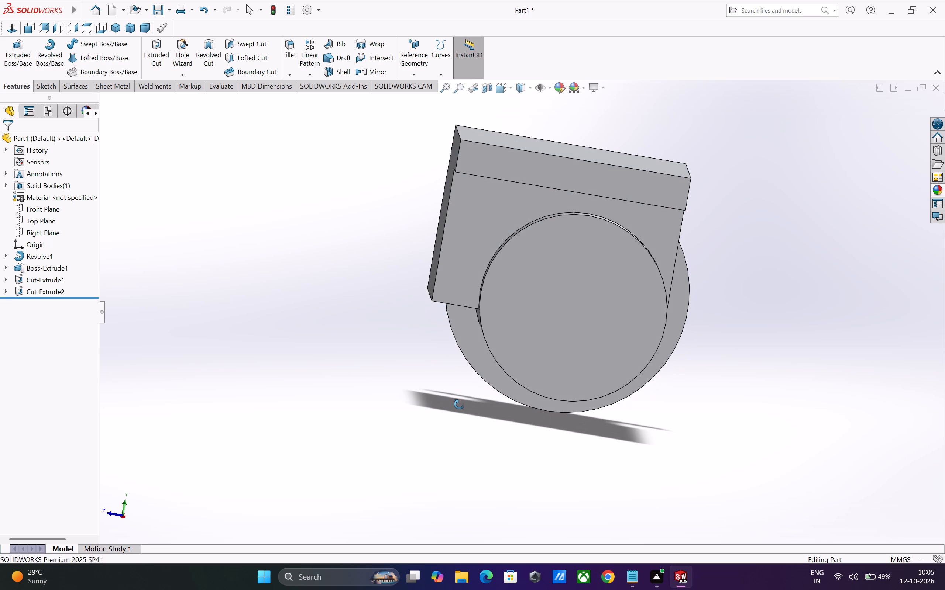
middle_drag(459, 404, 458, 405)
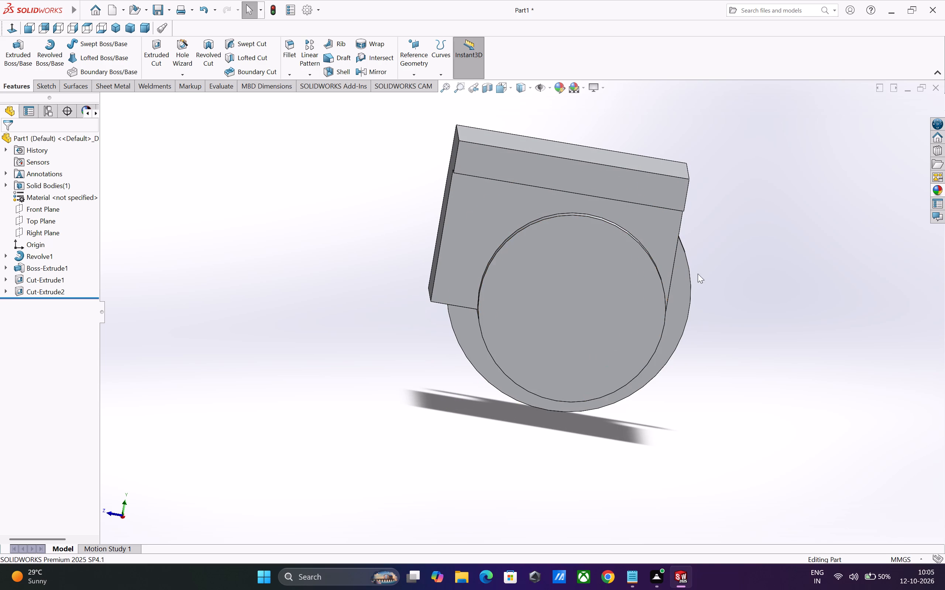
scroll(944, 320, up, 2)
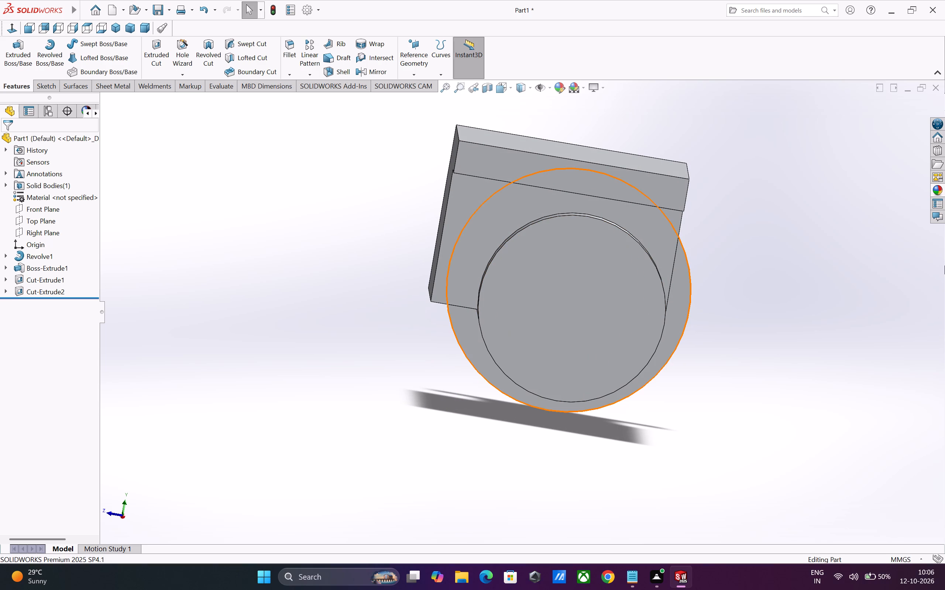
scroll(944, 265, down, 1)
scroll(838, 331, down, 2)
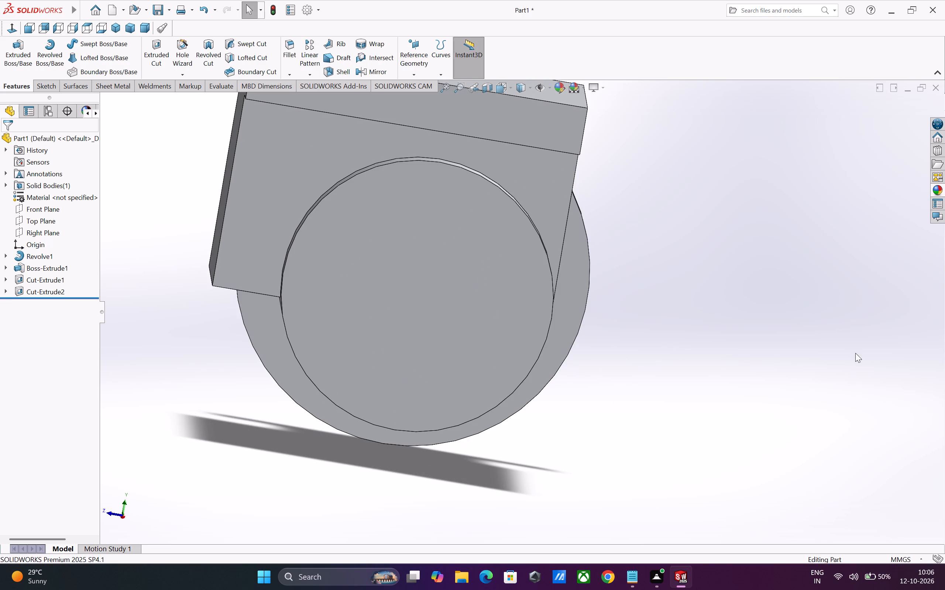
middle_drag(855, 353, 782, 387)
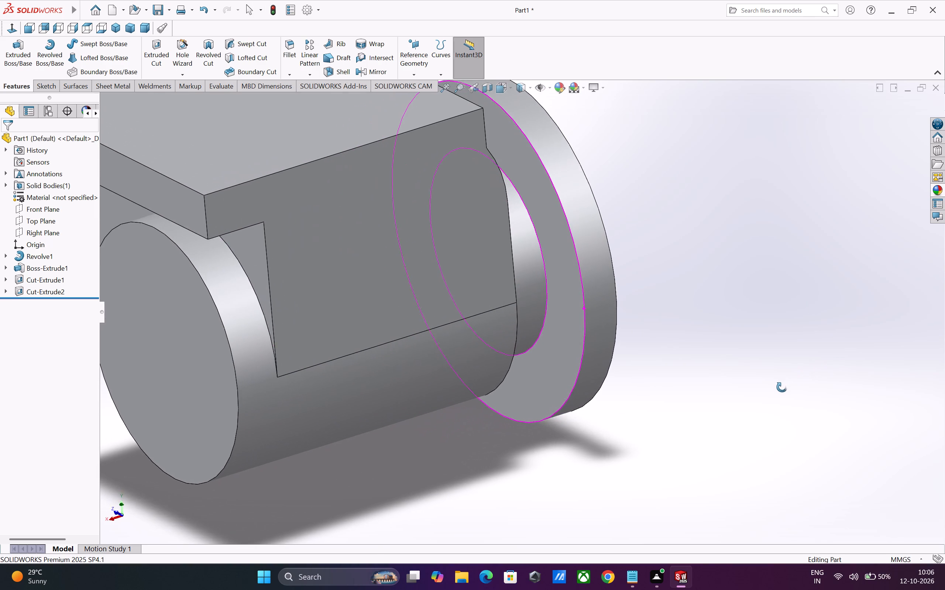
middle_drag(782, 387, 773, 392)
scroll(775, 392, up, 3)
middle_drag(784, 389, 743, 412)
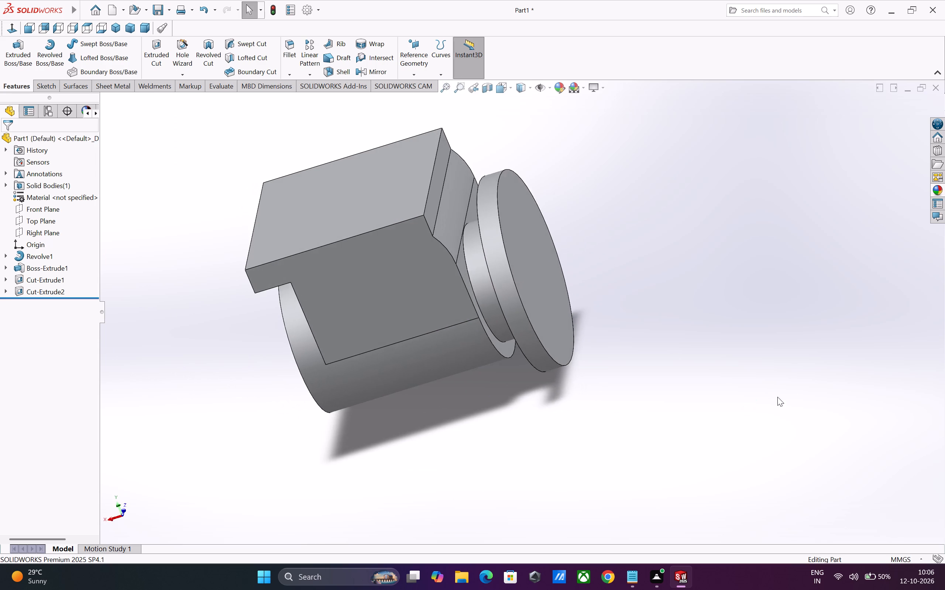
scroll(793, 384, up, 2)
middle_drag(794, 383, 780, 397)
scroll(788, 393, up, 1)
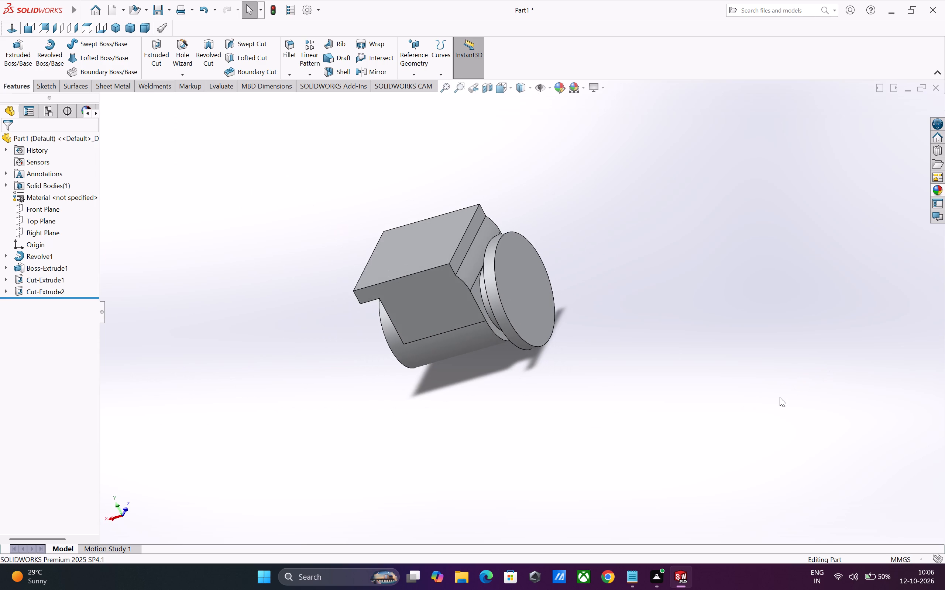
middle_drag(815, 374, 783, 390)
middle_drag(807, 362, 783, 376)
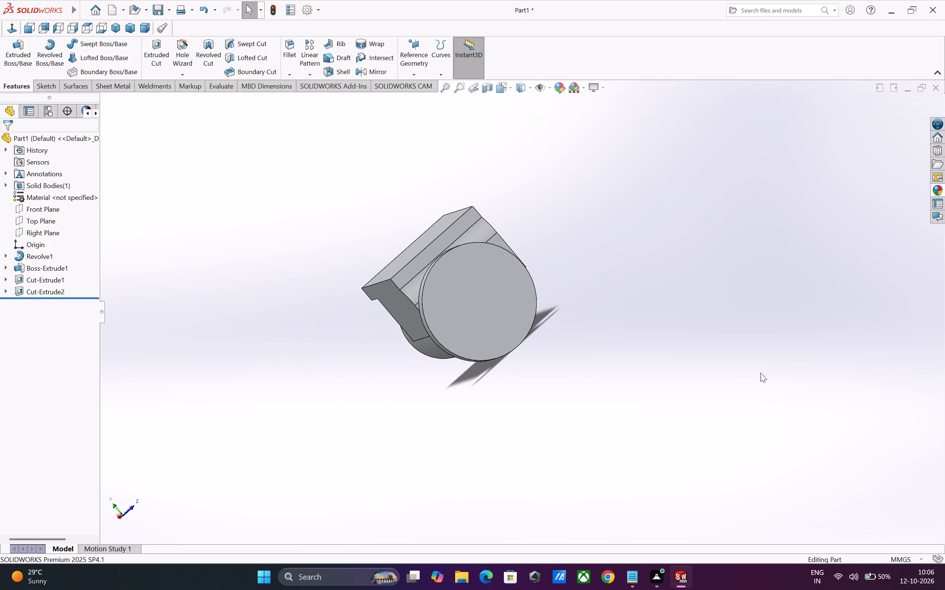
middle_drag(760, 373, 876, 317)
scroll(870, 320, up, 1)
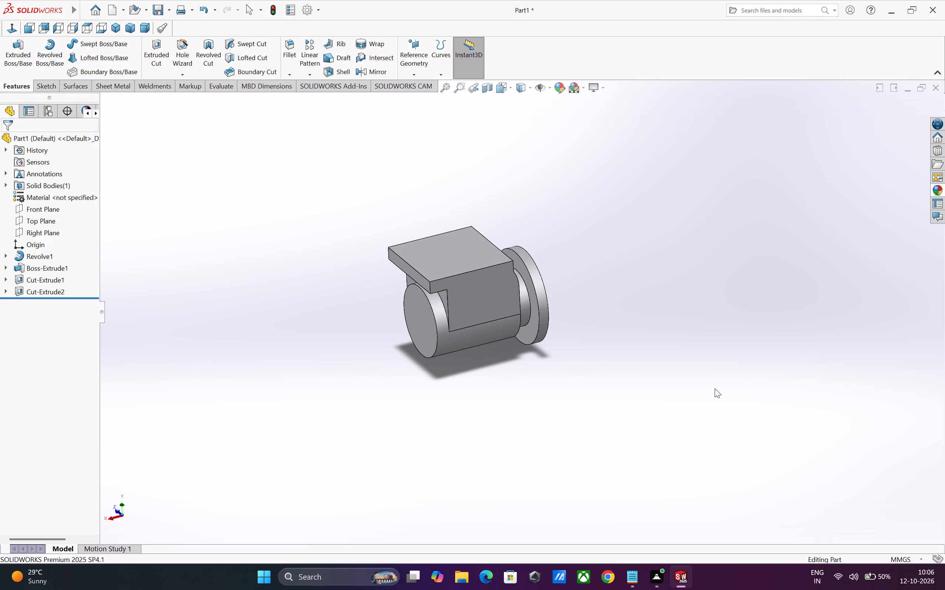
scroll(639, 401, up, 2)
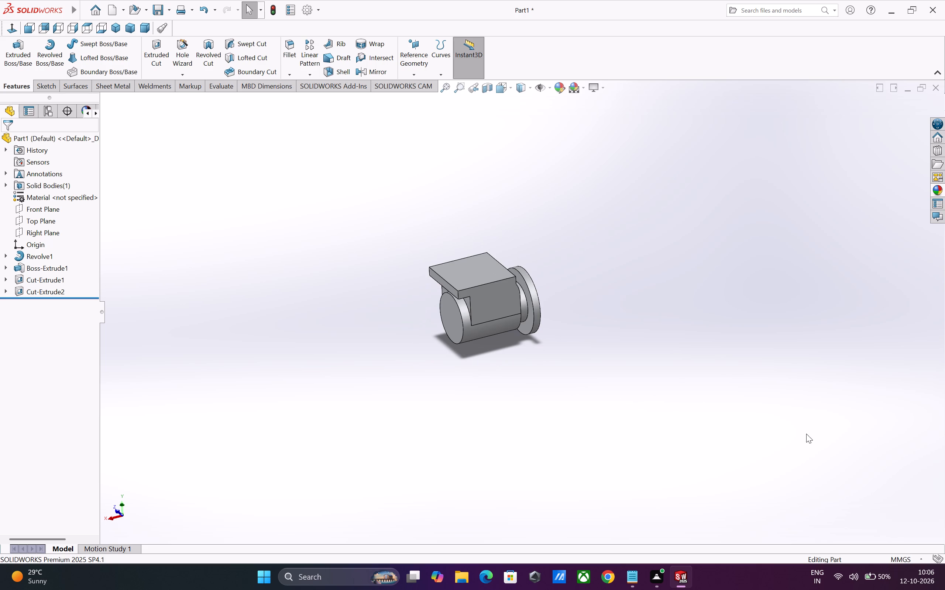
Save the part as Enclosure-1 in the Fuji folder.
scroll(565, 315, up, 3)
scroll(564, 314, down, 7)
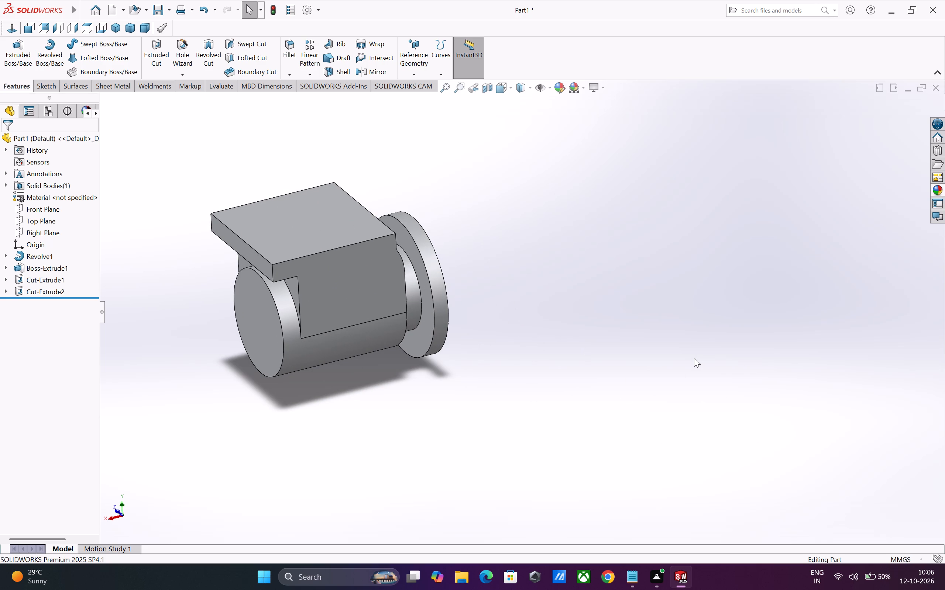
key(ctrl+s)
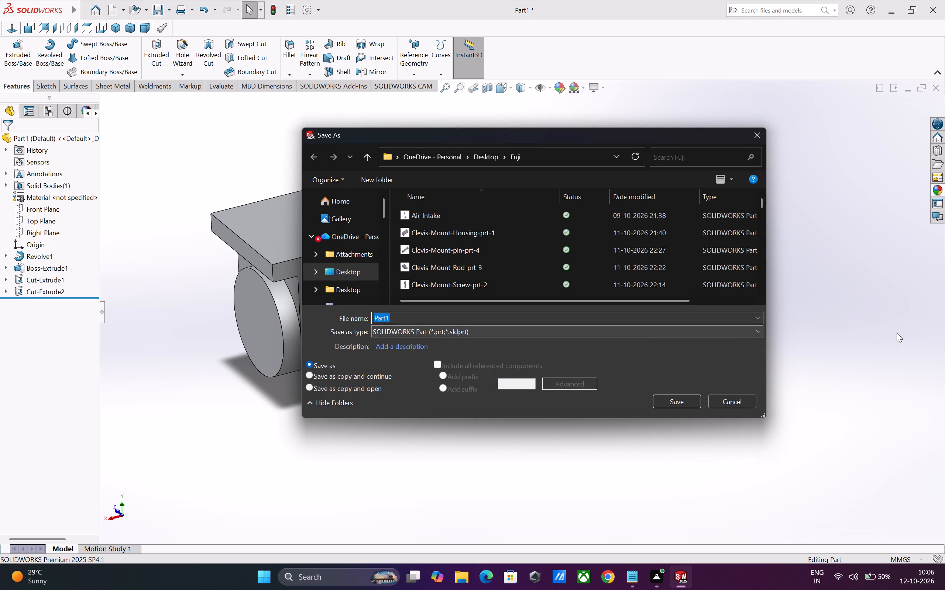
key(shift+e)
key(n)
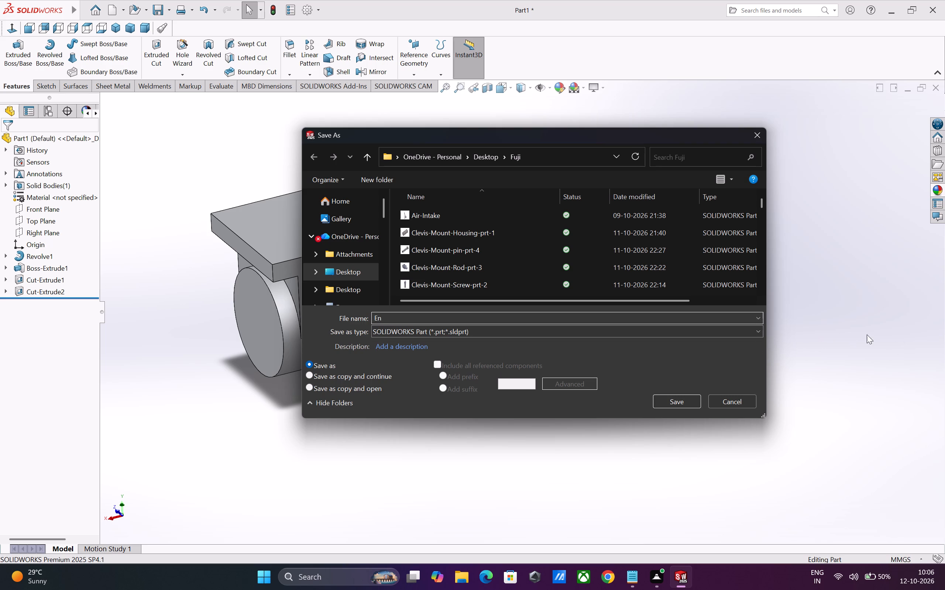
key(c)
key(l)
key(o)
key(s)
key(u)
key(r)
key(e)
key(minus)
key(1)
click(680, 398)
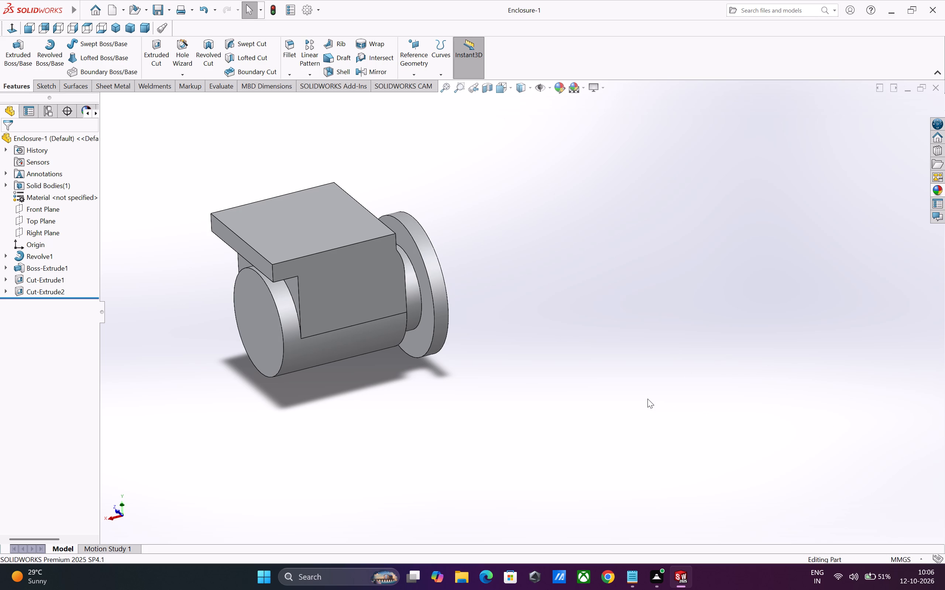
key(ctrl+s)
Open a sketch on the block's end face around the cylinder and draw a circle about 20 mm in diameter near its free upper corner.
scroll(570, 384, up, 3)
scroll(419, 277, down, 2)
middle_drag(410, 317, 503, 298)
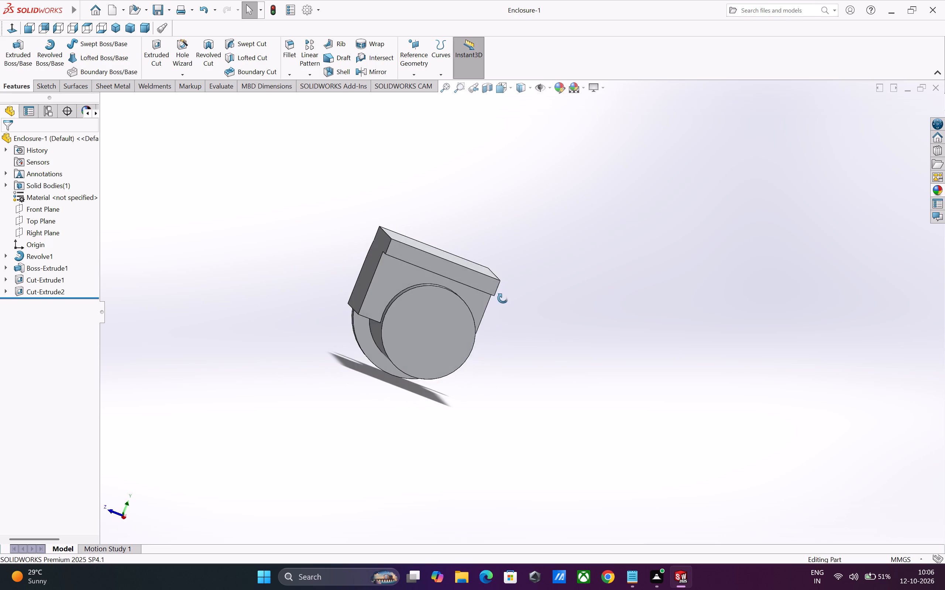
middle_drag(503, 298, 430, 351)
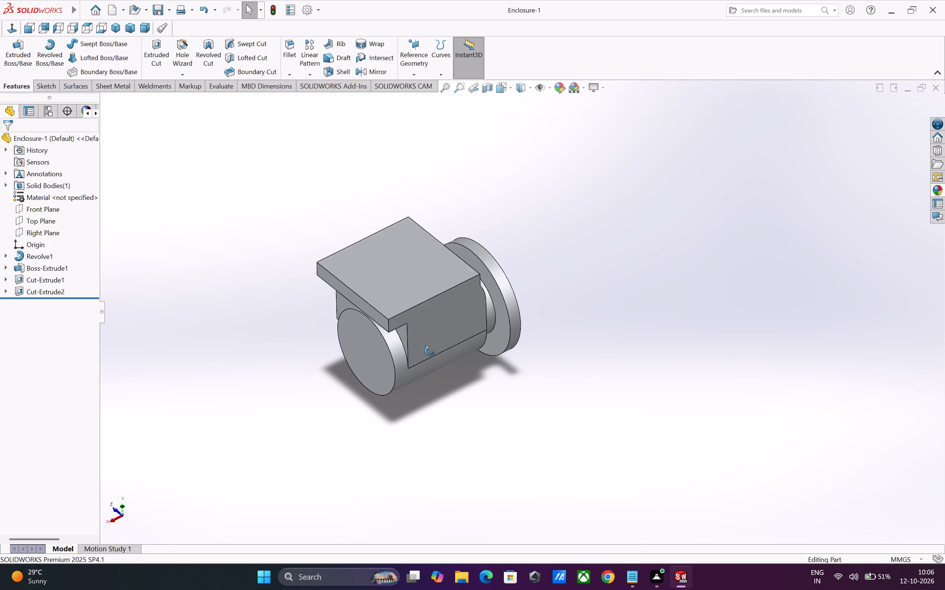
middle_drag(430, 351, 420, 355)
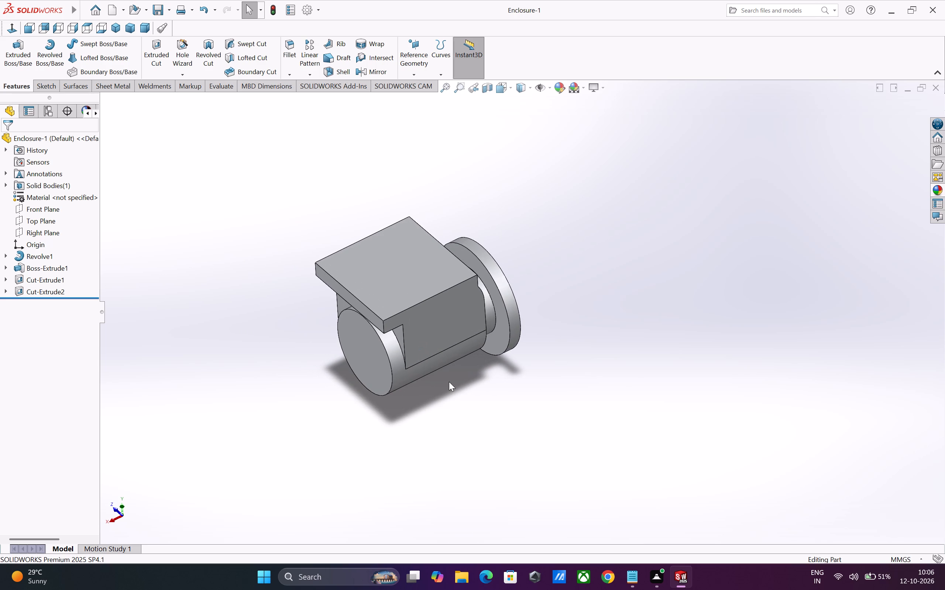
middle_drag(557, 401, 628, 368)
click(378, 297)
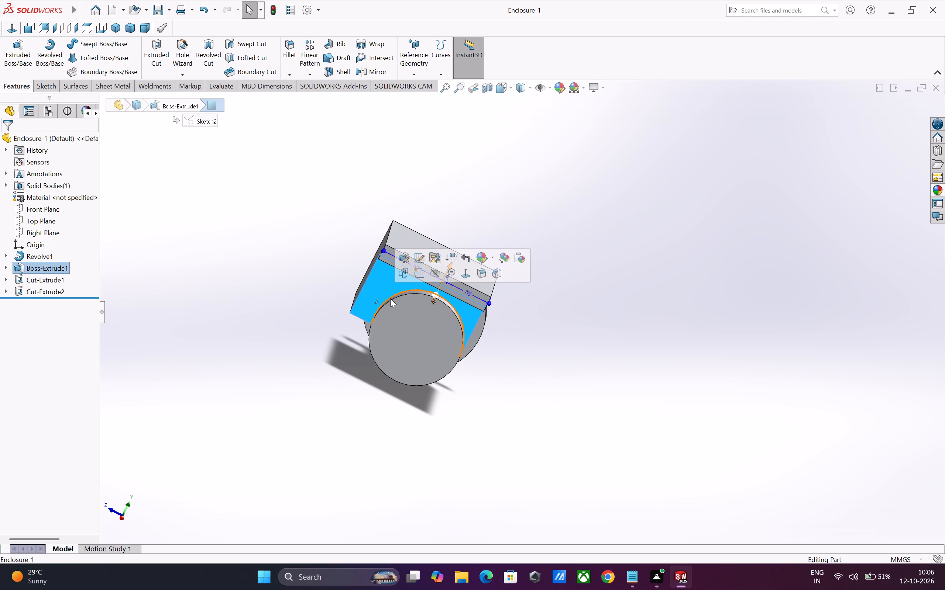
click(416, 276)
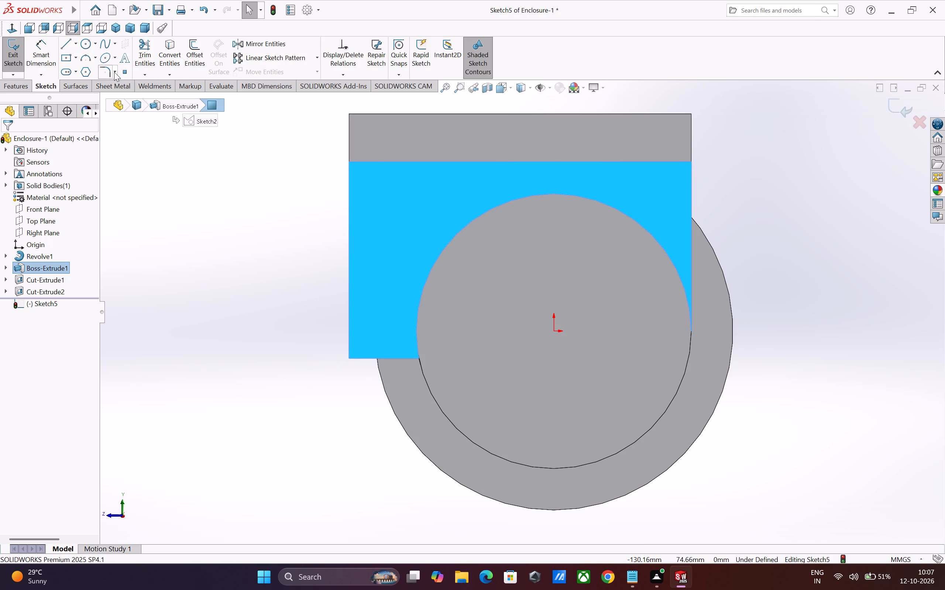
click(89, 47)
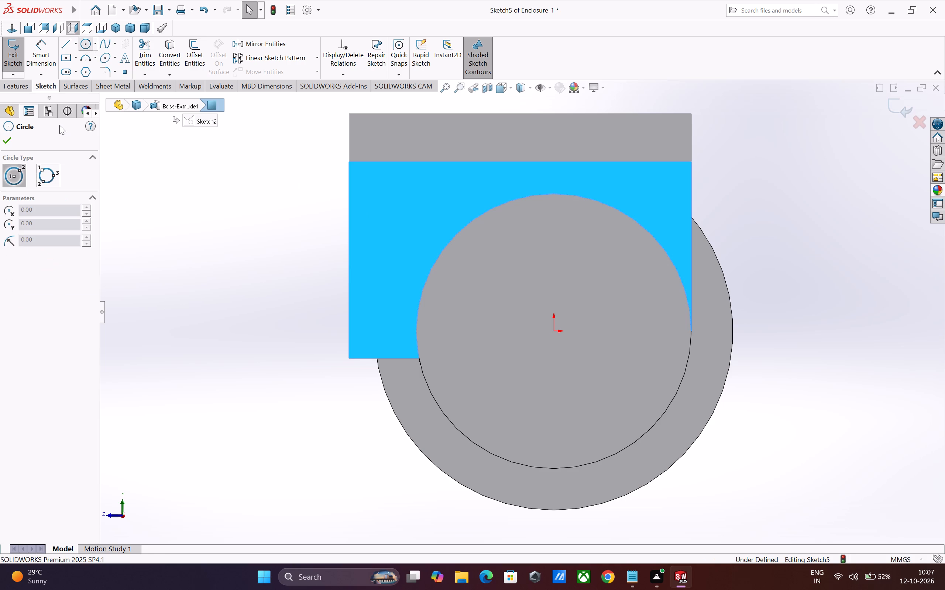
click(391, 209)
click(417, 190)
Dimension the circle centre's vertical distance from the origin as 34.5 mm.
click(52, 60)
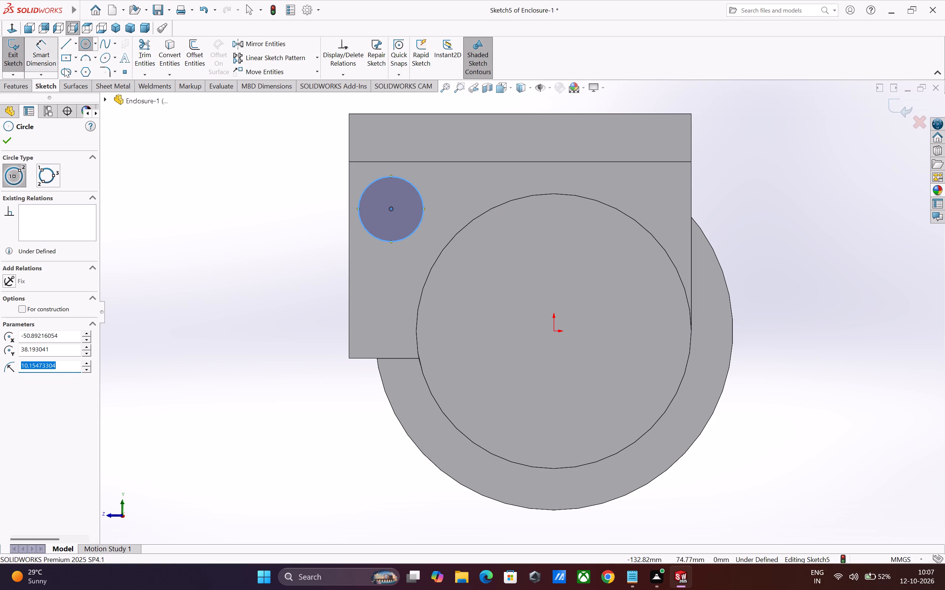
click(381, 239)
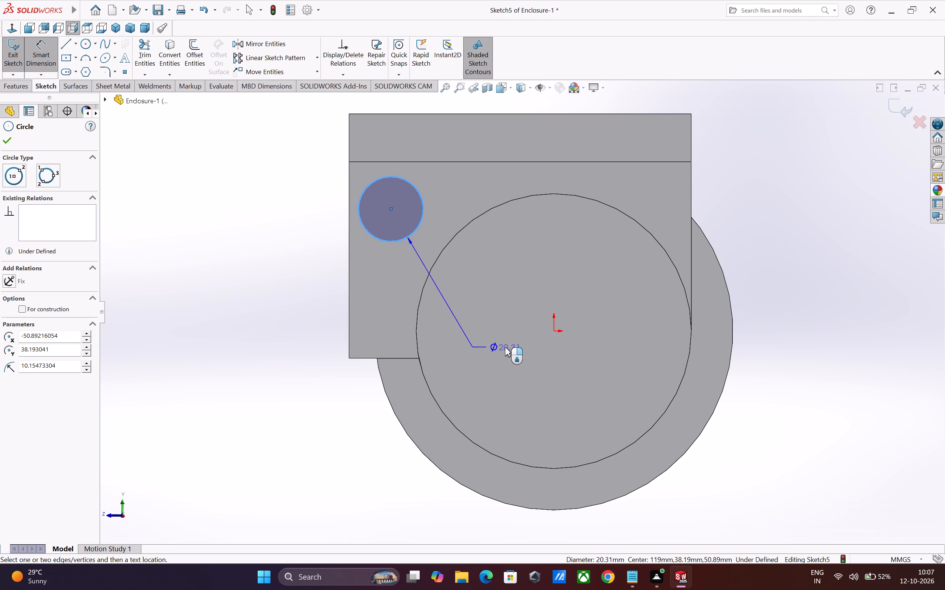
click(555, 330)
click(293, 271)
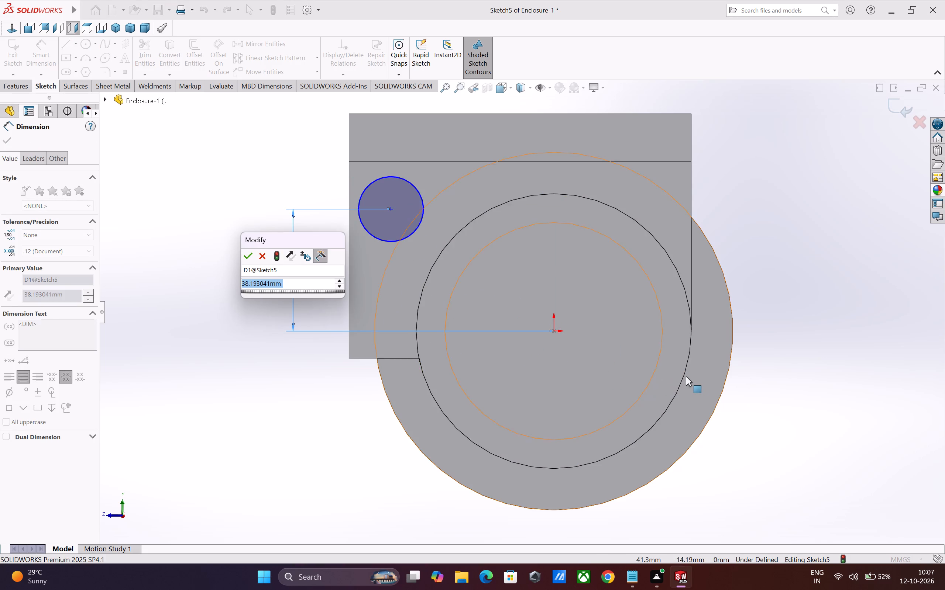
key(4)
key(BackSpace)
key(3)
key(4)
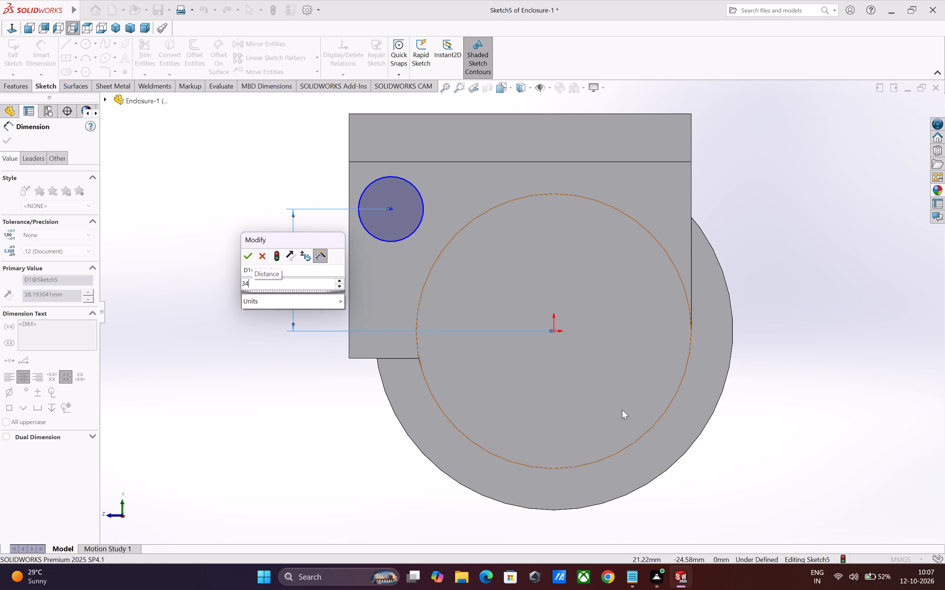
key(period)
key(5)
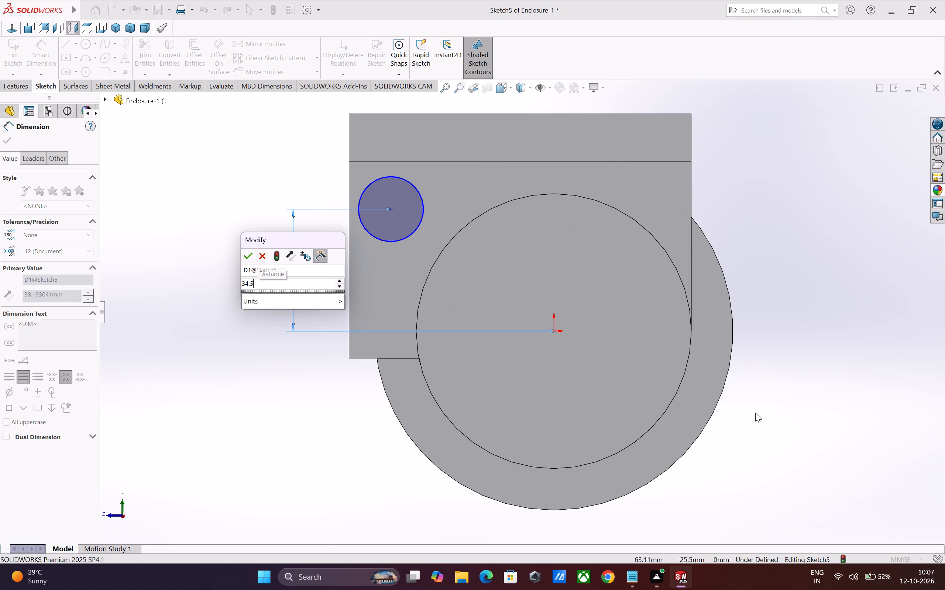
key(Return)
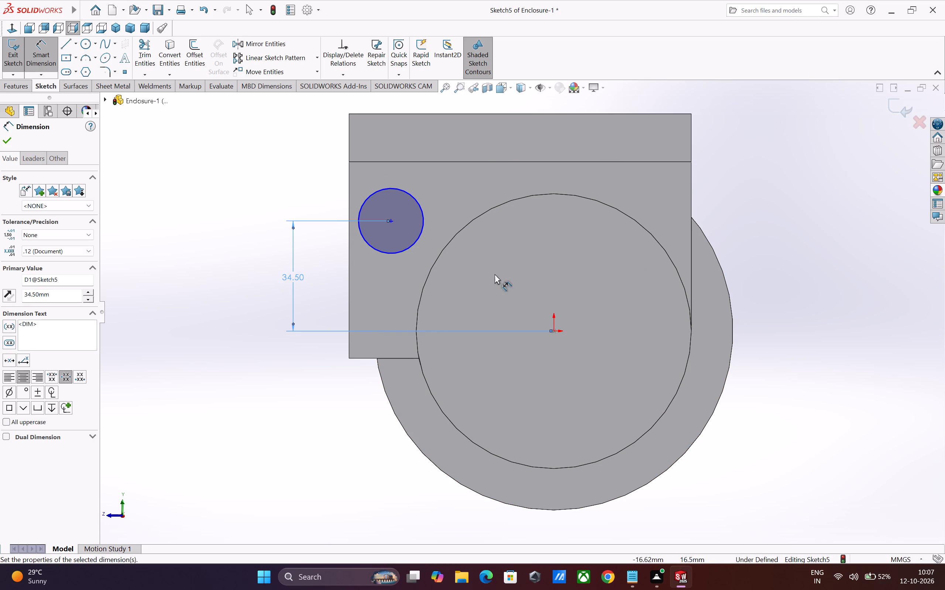
Dimension the circle centre's horizontal distance from the origin as 48 mm.
click(392, 220)
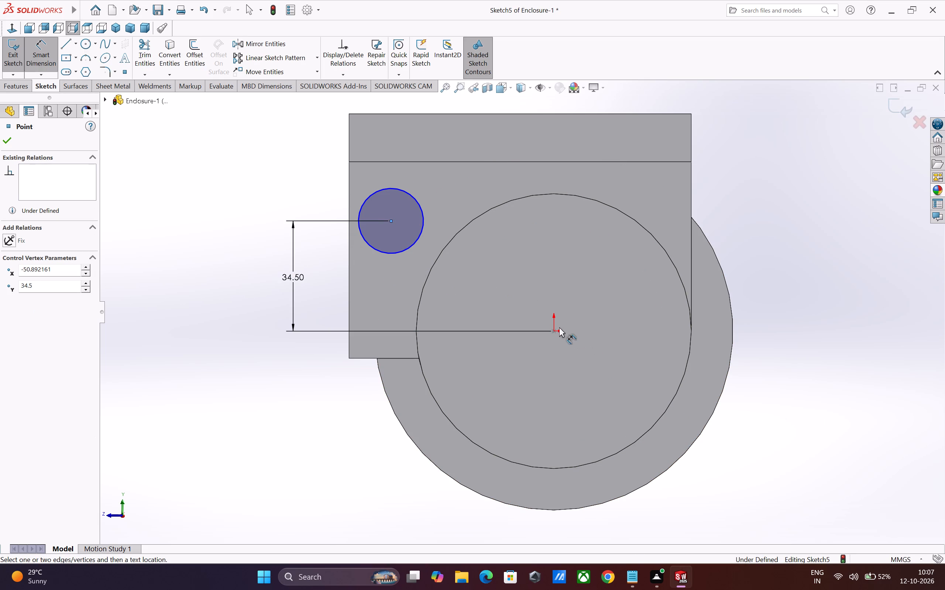
click(554, 331)
click(478, 366)
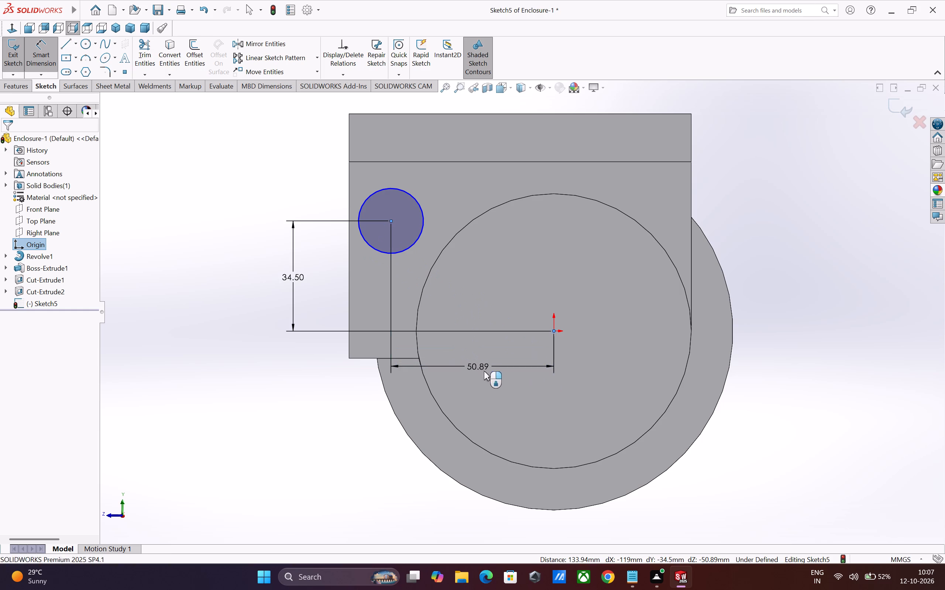
key(4)
key(8)
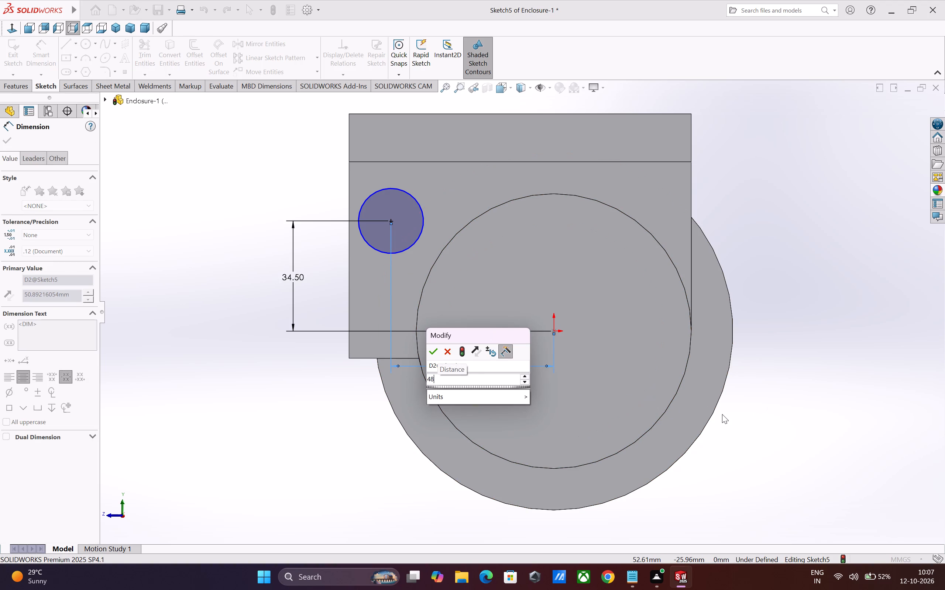
key(Return)
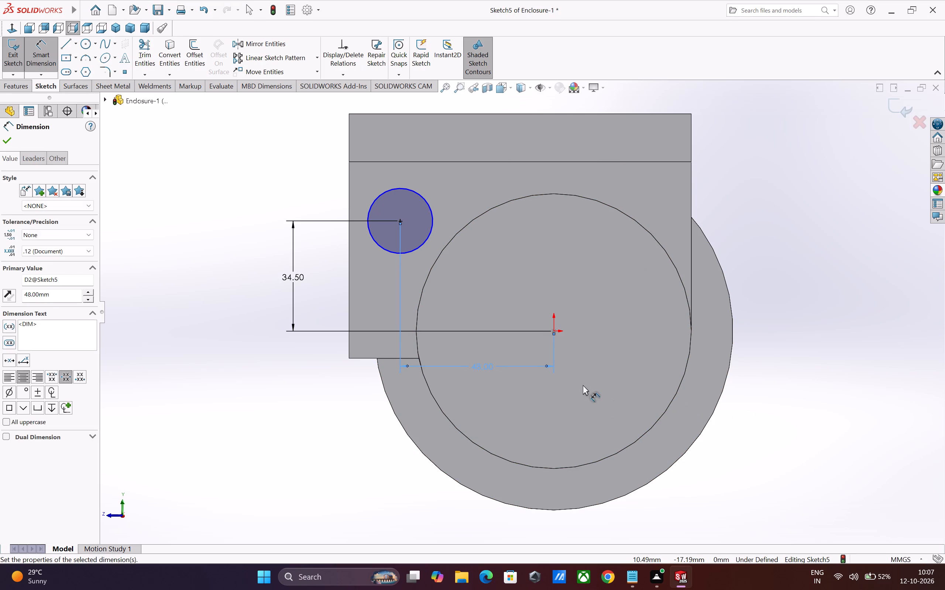
Set the circle's diameter to 44 mm and move its dimension clear of the circle.
click(429, 235)
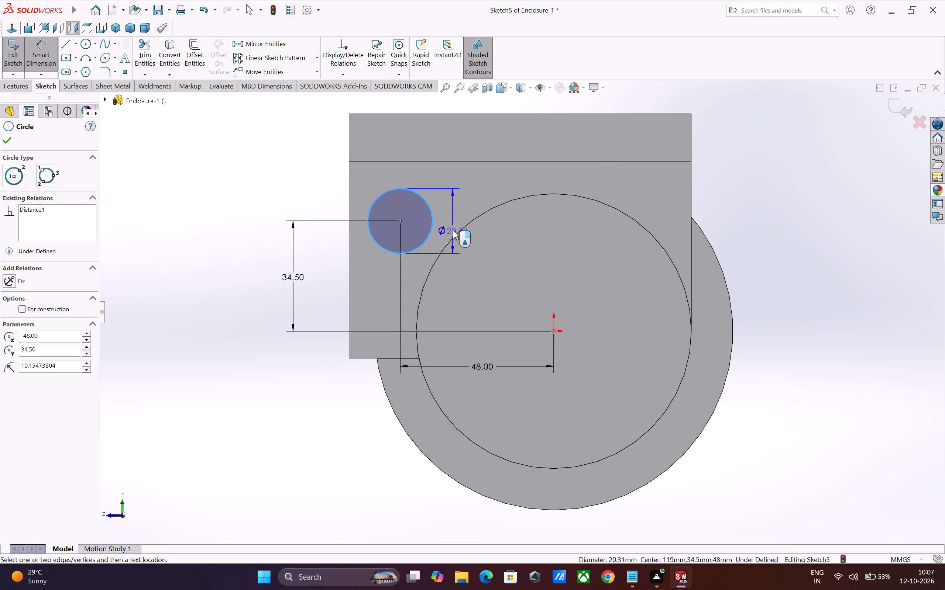
click(453, 230)
text(44)
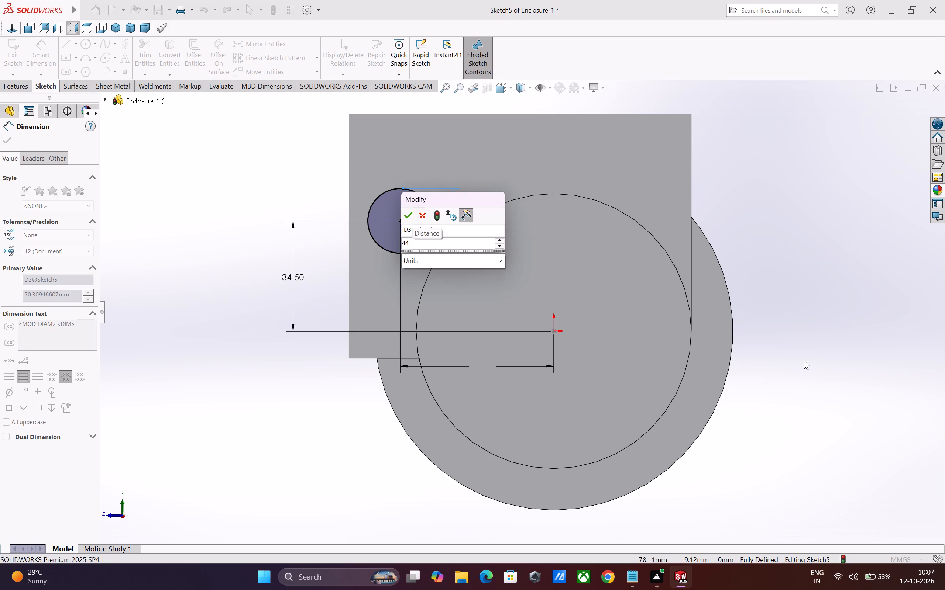
key(Return)
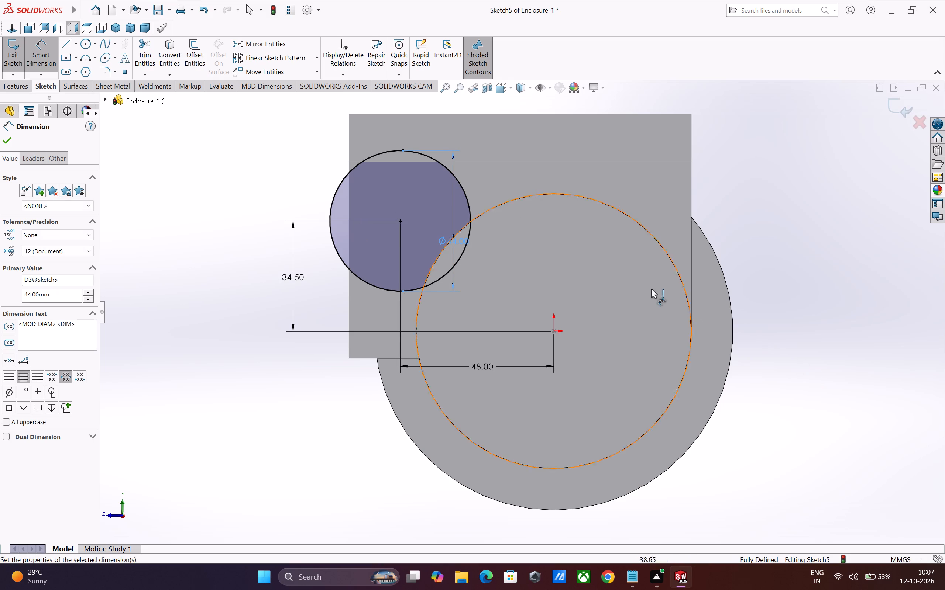
click(66, 41)
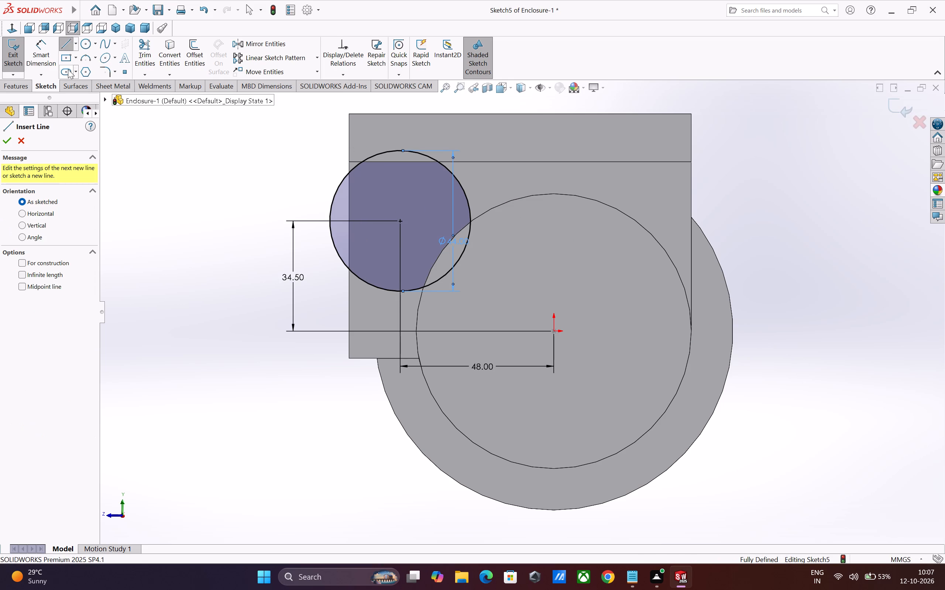
key(Escape)
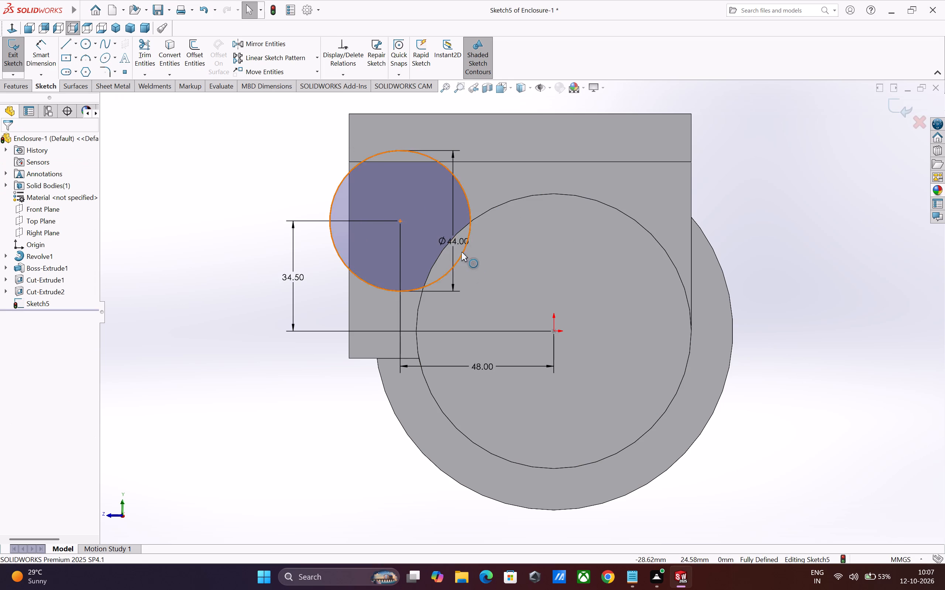
drag(455, 240, 525, 236)
key(Escape)
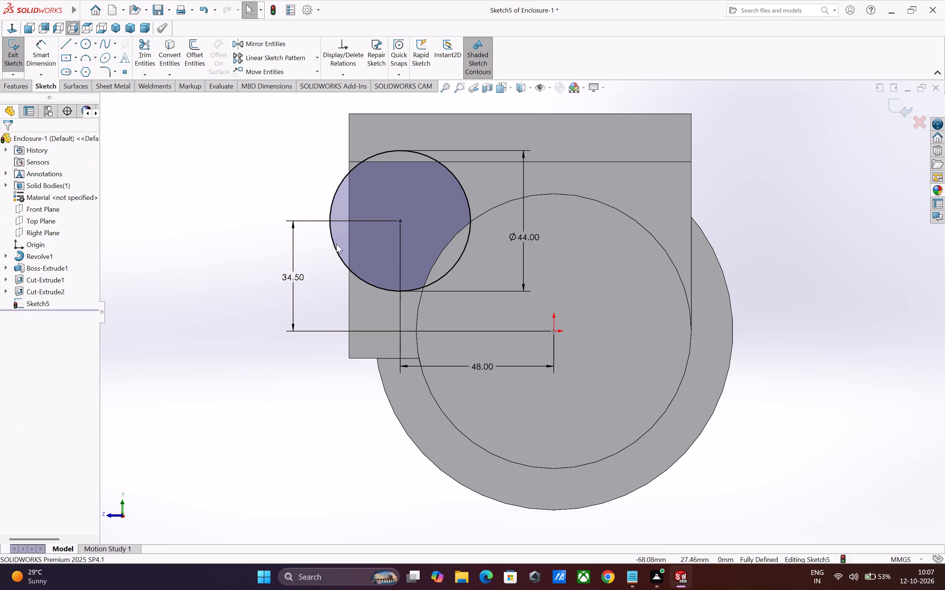
Sketch a three-sided line chain around the circle: a vertical, a horizontal to the block's side edge, and a vertical about 42 mm down that edge.
click(68, 41)
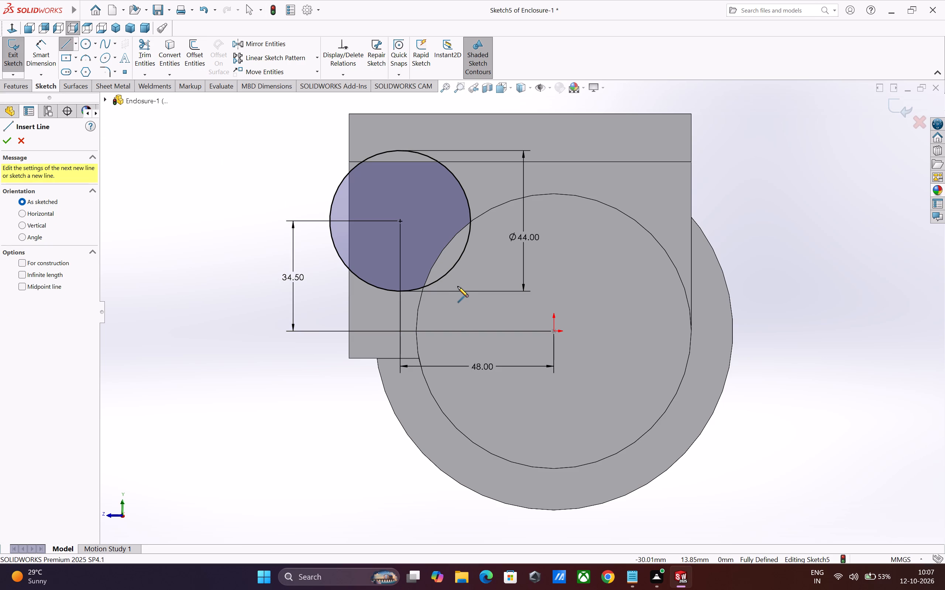
click(460, 301)
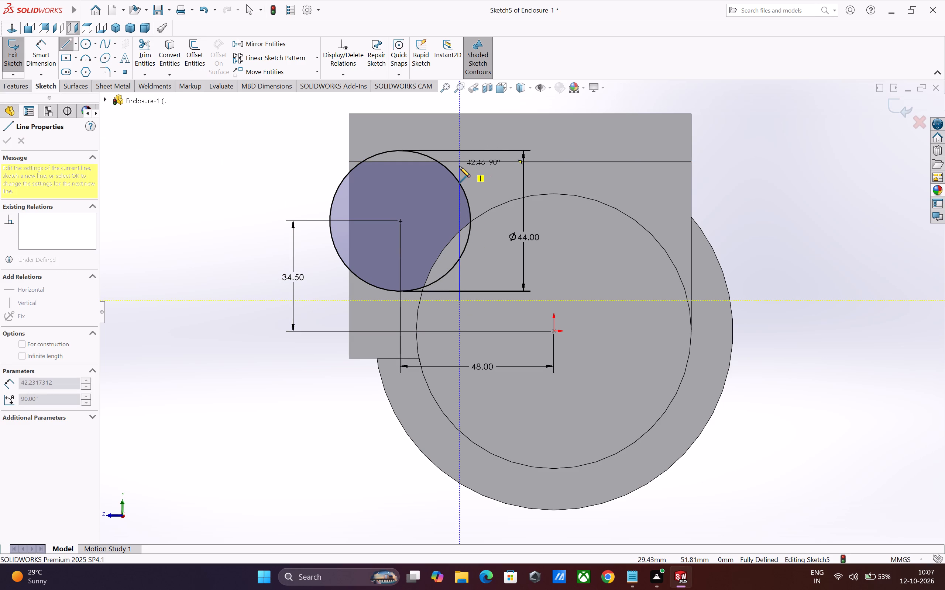
click(460, 156)
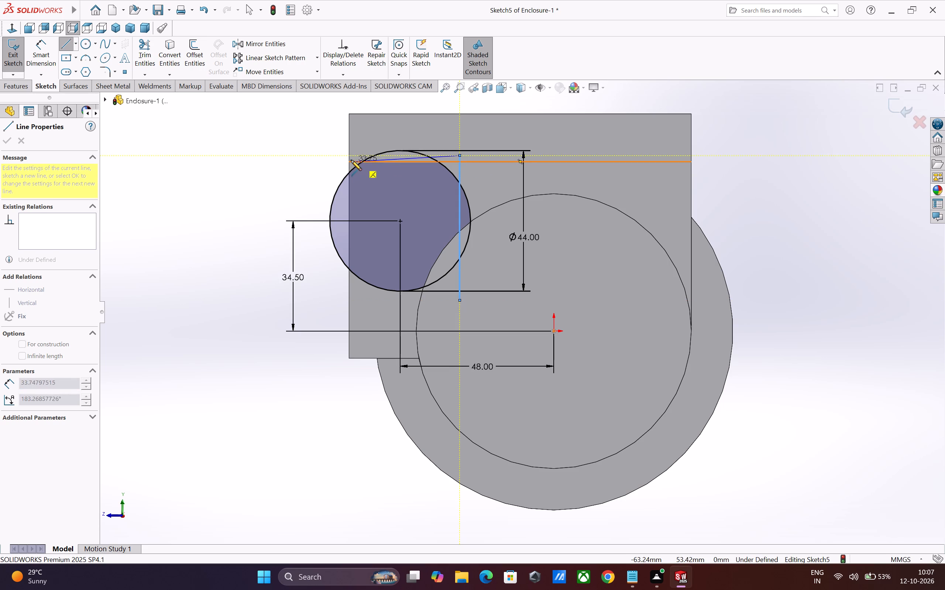
click(348, 156)
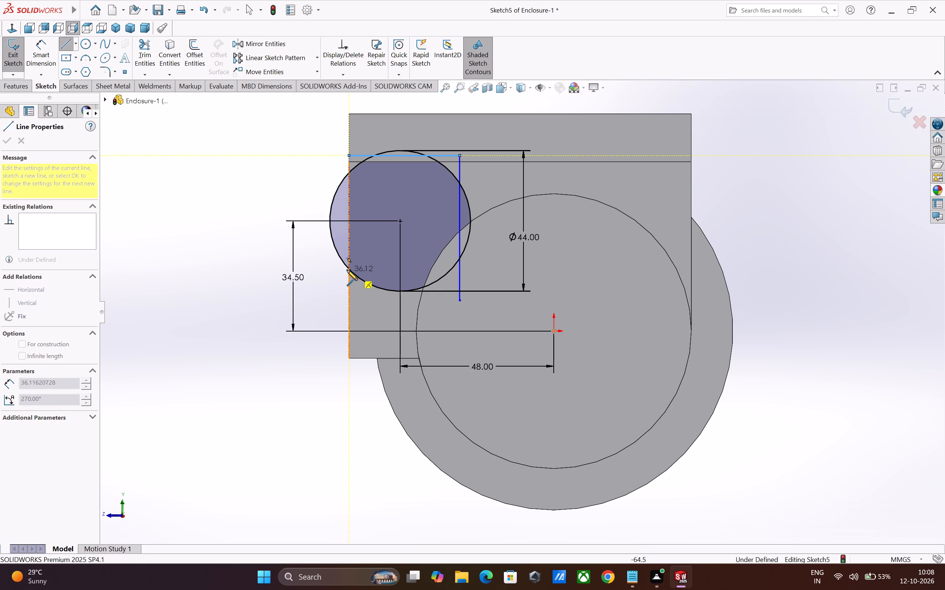
click(349, 292)
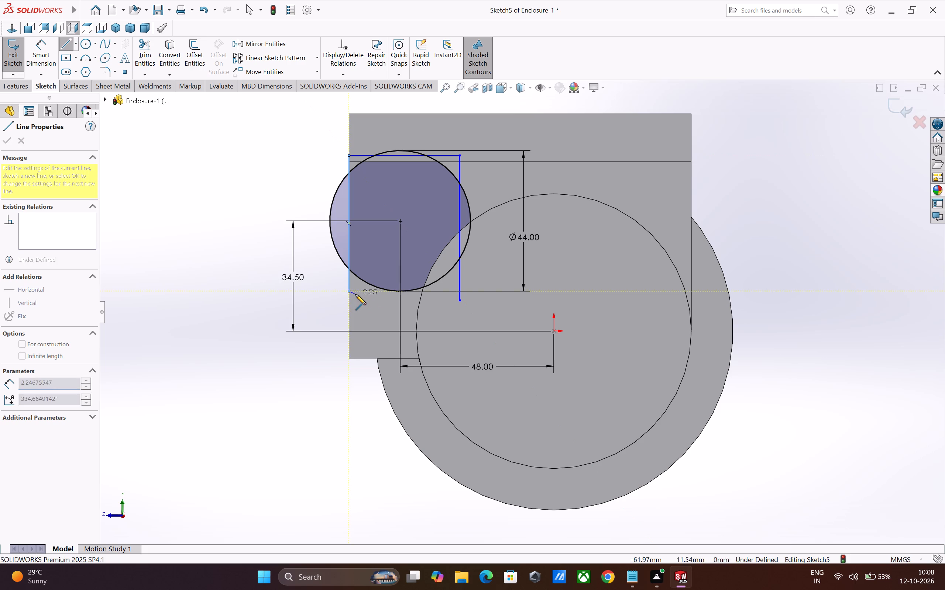
key(Escape)
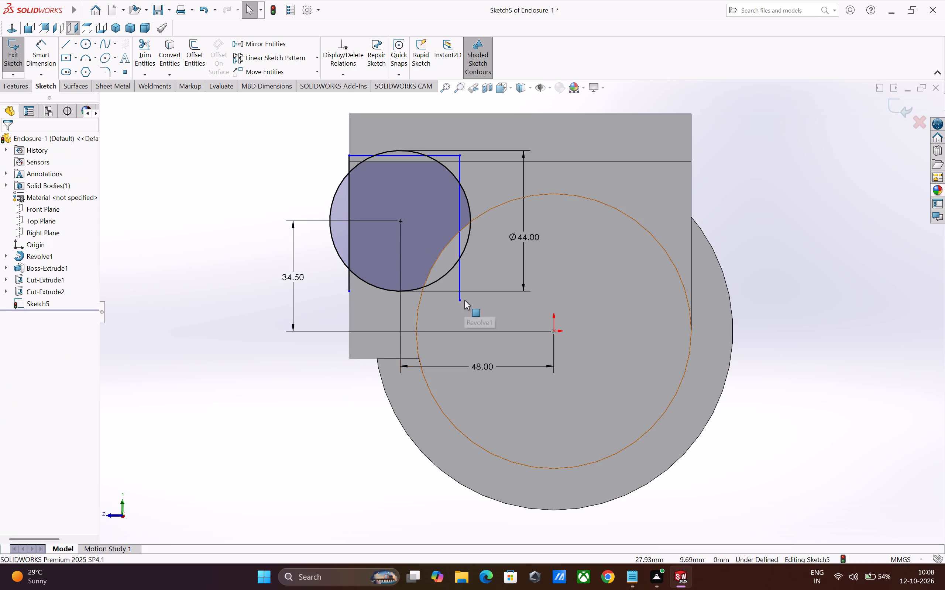
key(Escape)
key(Escape)
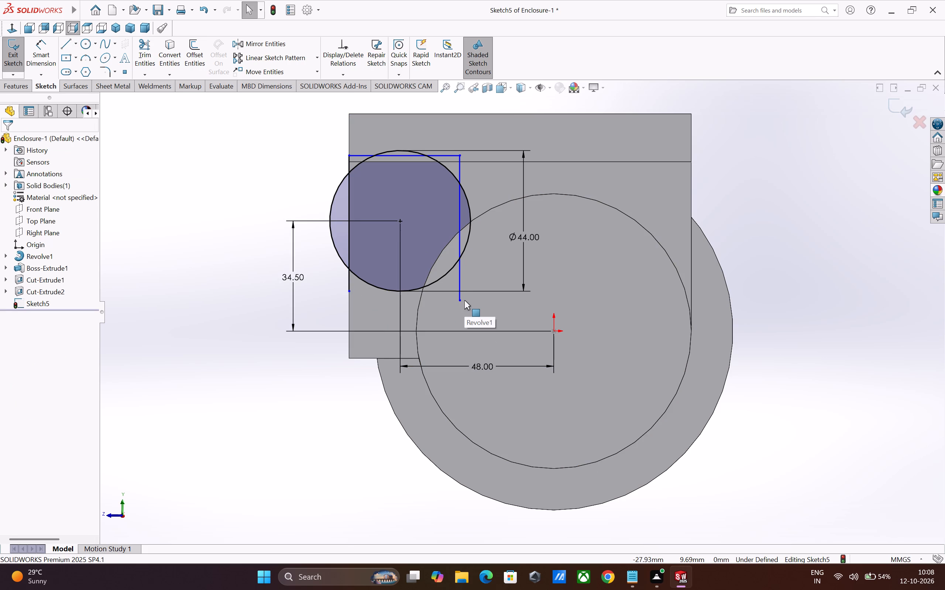
Shorten the inner vertical line to about 32 mm by moving its free lower endpoint up onto the circle.
drag(458, 299, 459, 278)
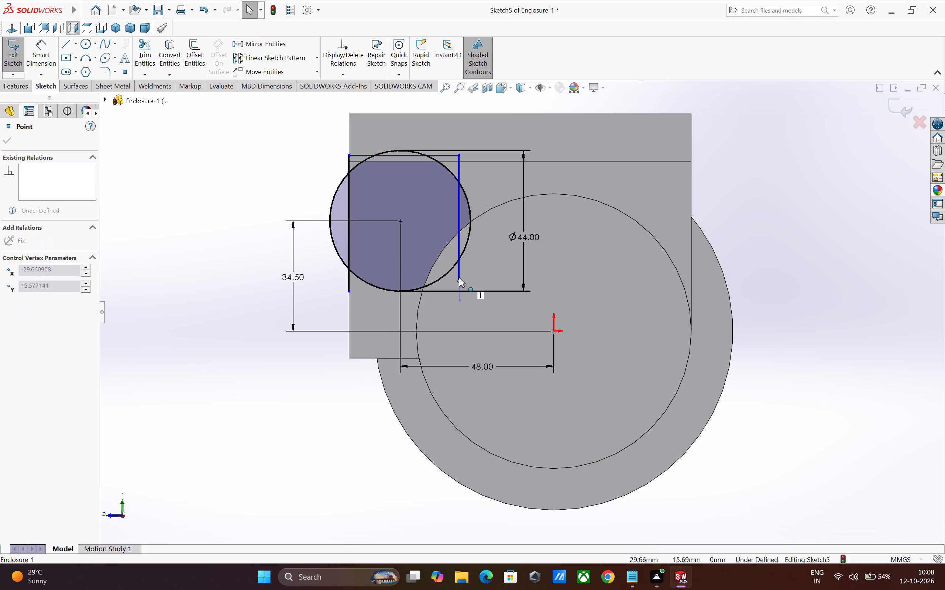
drag(459, 278, 460, 257)
key(Escape)
key(Escape)
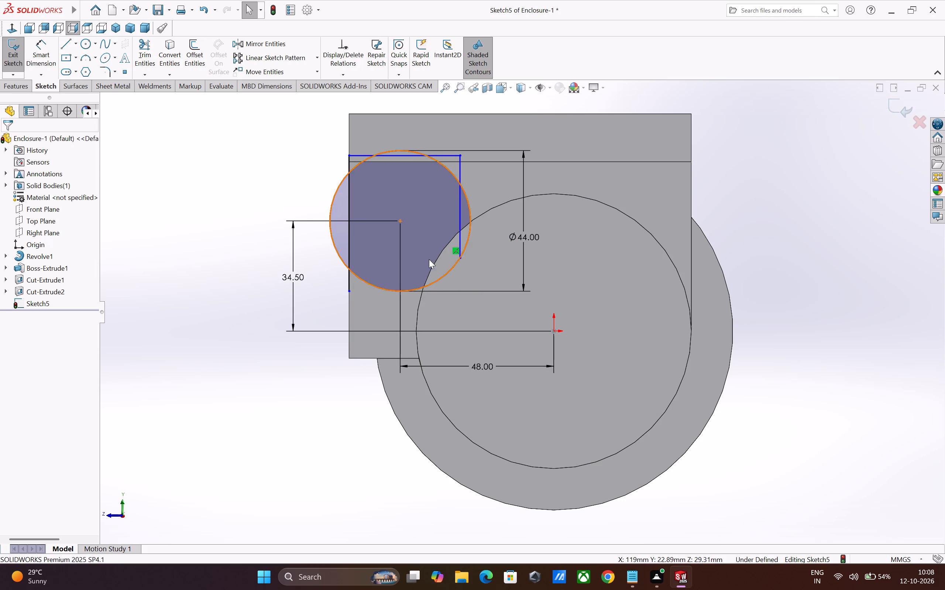
Dimension the inner vertical line 20 mm from the circle's centre.
click(43, 52)
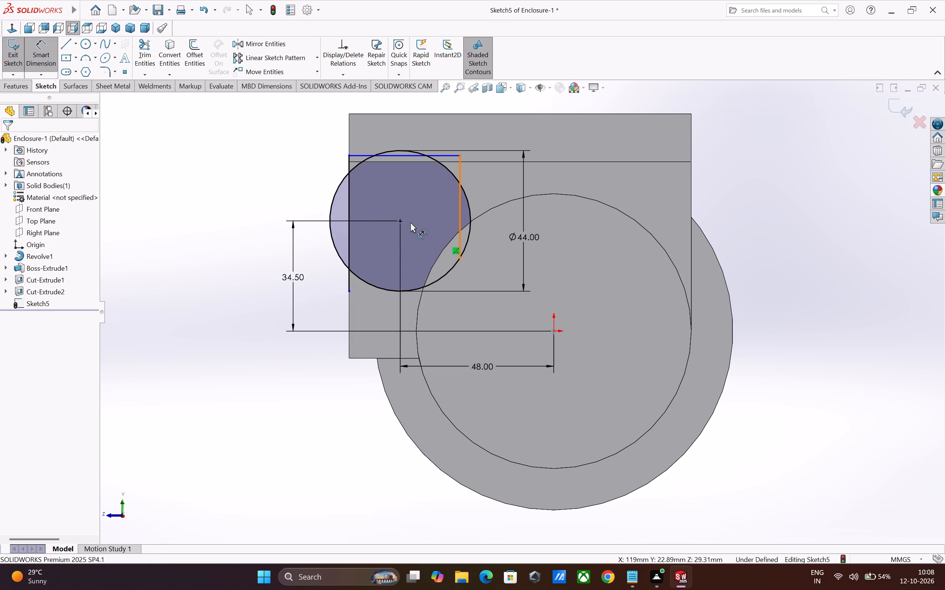
click(400, 220)
click(460, 228)
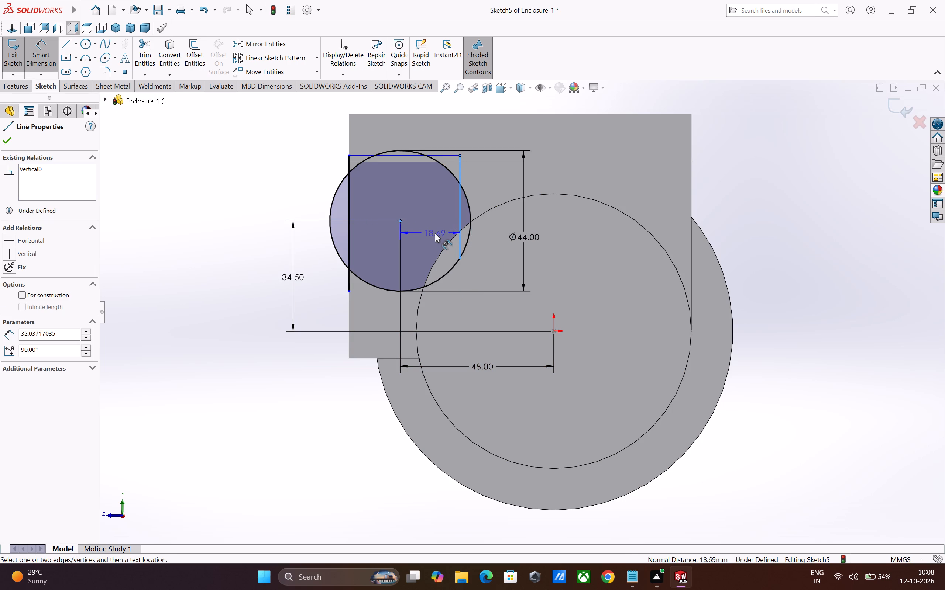
click(435, 233)
key(2)
key(0)
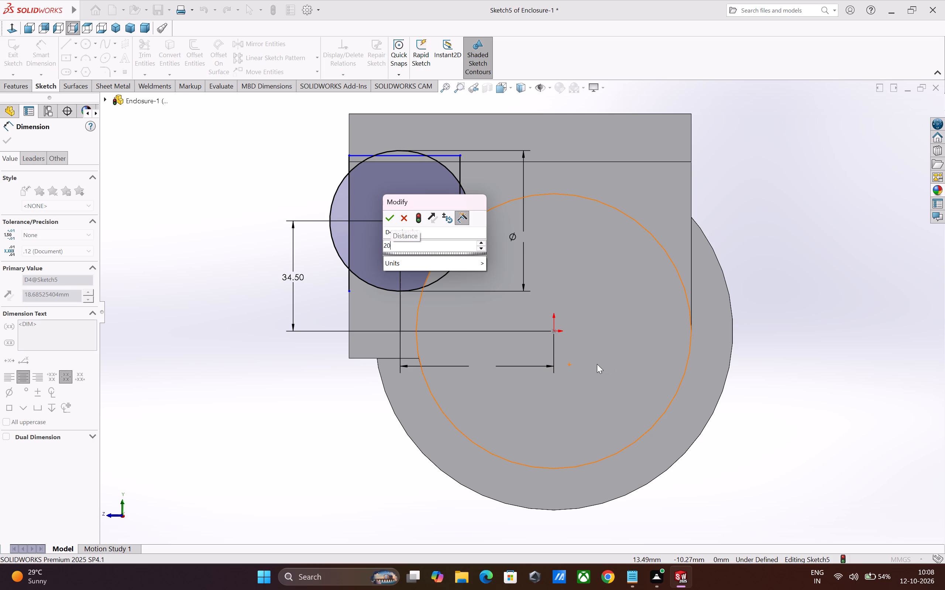
key(Return)
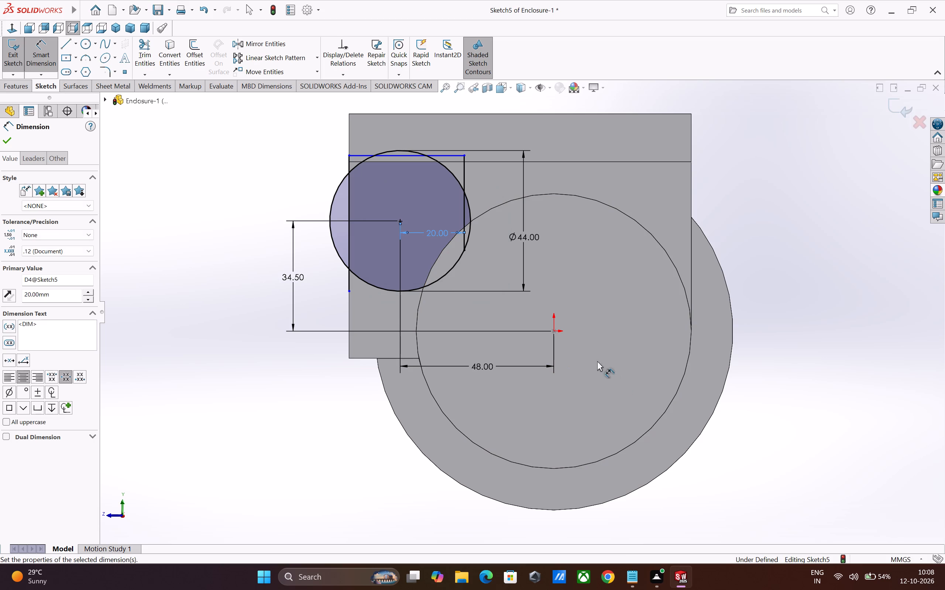
key(Escape)
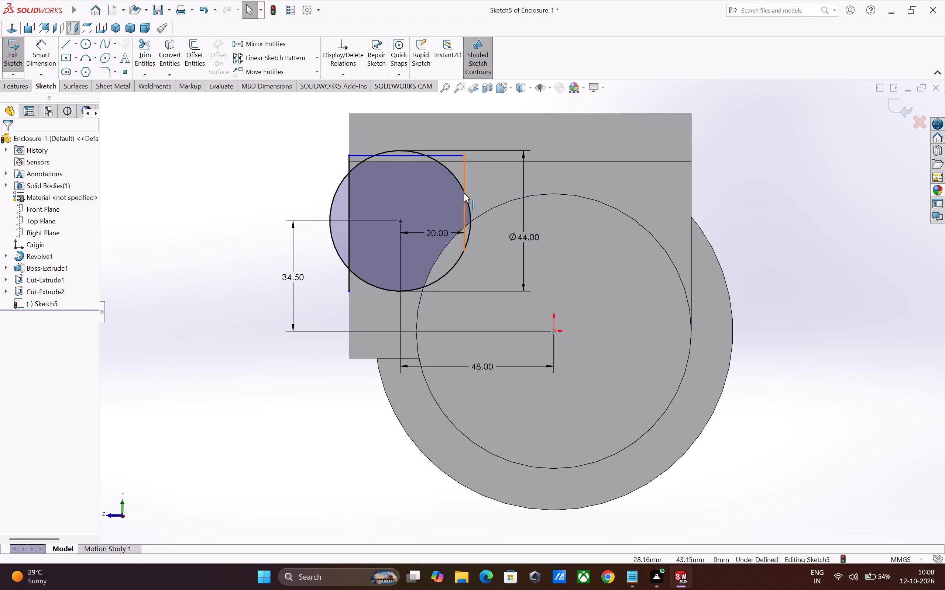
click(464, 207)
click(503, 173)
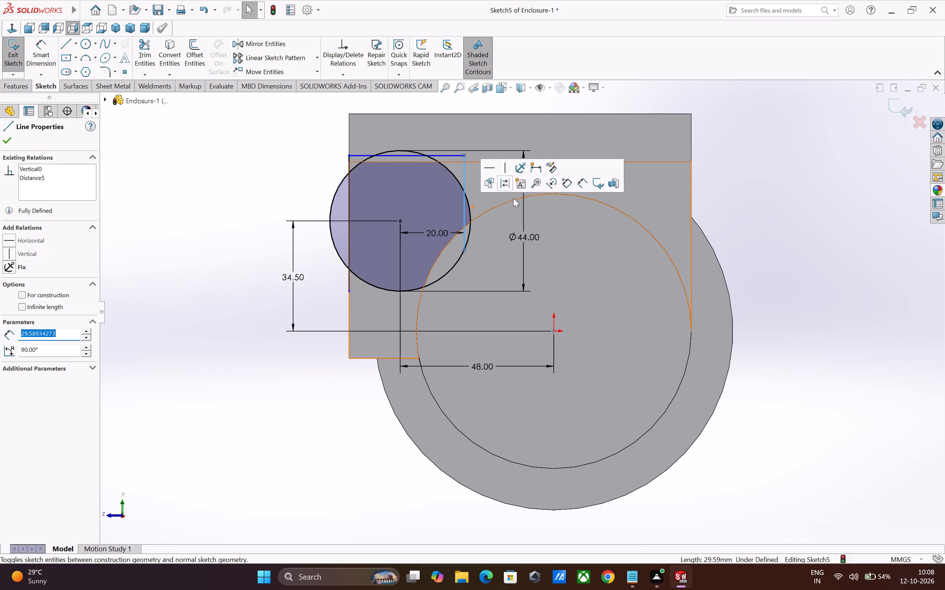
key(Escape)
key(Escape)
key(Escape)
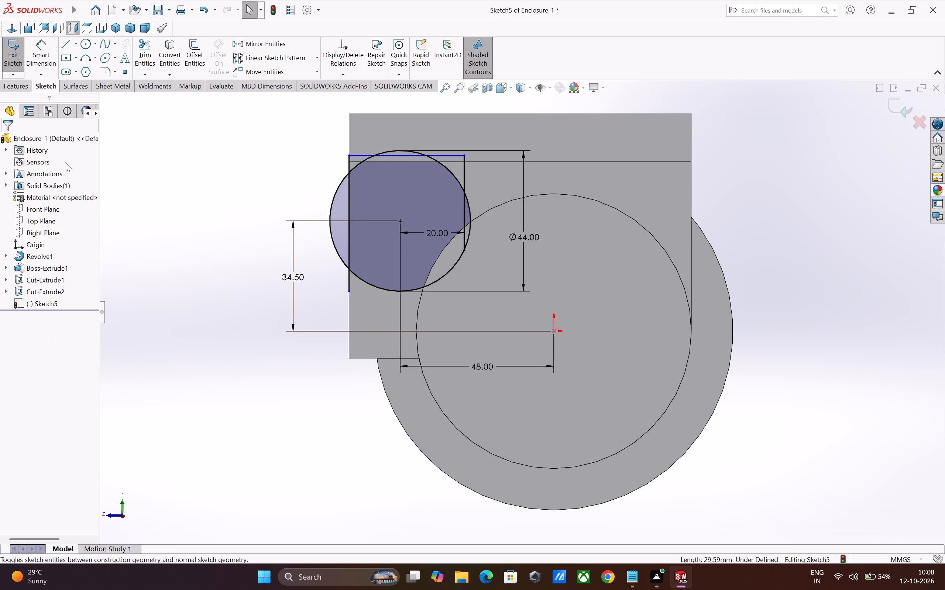
Start a Boss-Extrude from the sketch and pick the main region inside both the circle and the block face as its contour.
click(18, 87)
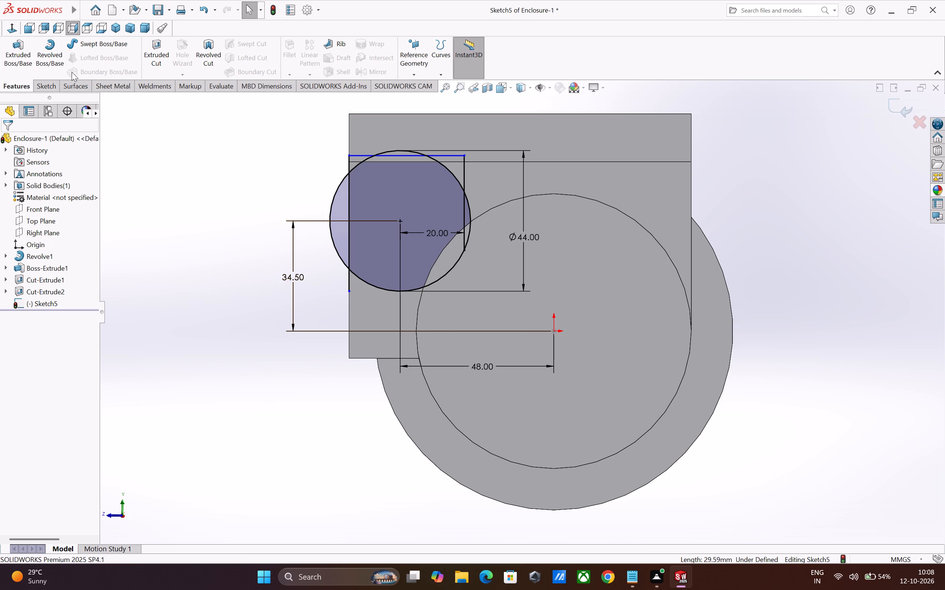
click(21, 60)
middle_drag(281, 313, 282, 313)
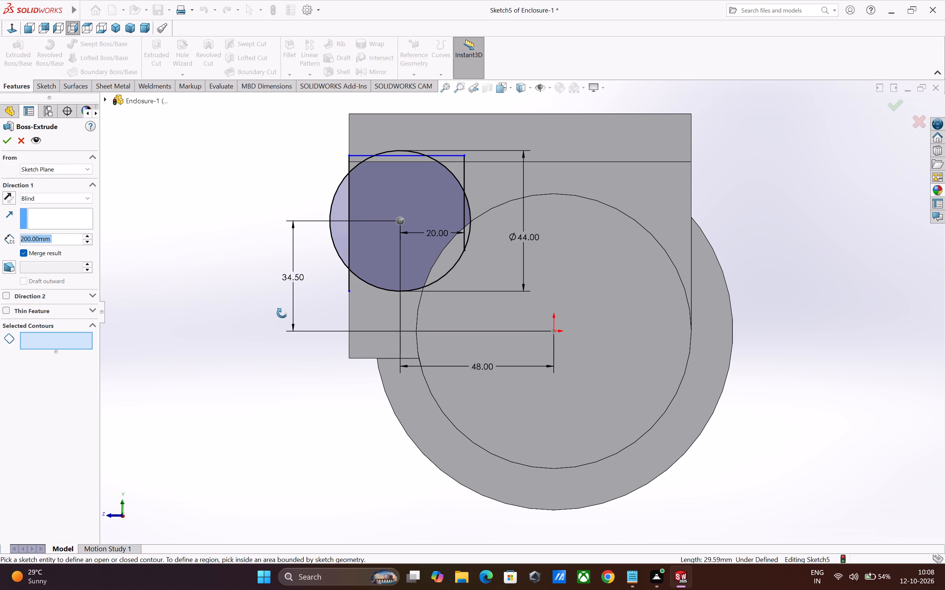
middle_drag(282, 313, 304, 313)
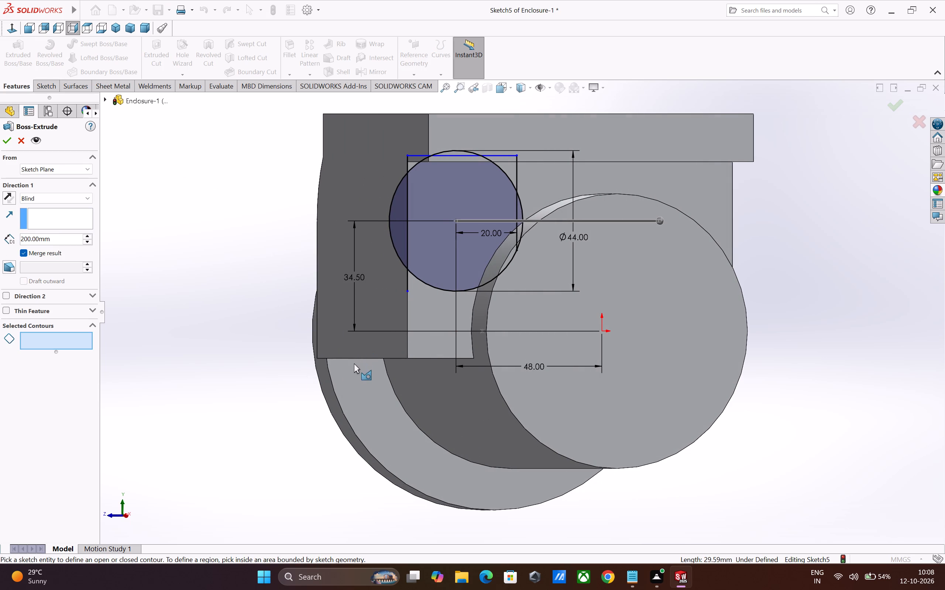
click(417, 254)
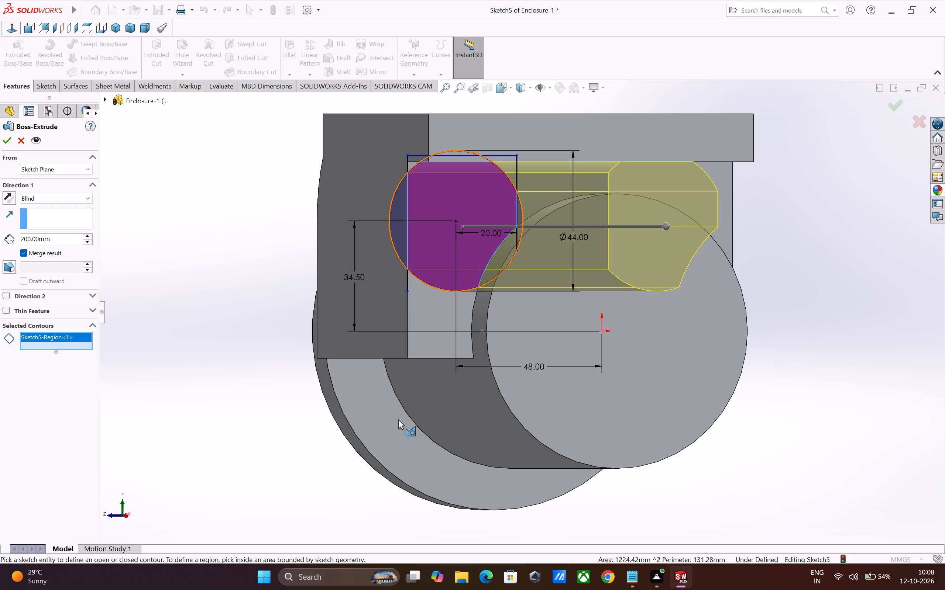
Add the two upper corner regions, between the circle and the vertical lines beneath the step edge, to the extrusion's contours.
scroll(435, 410, up, 2)
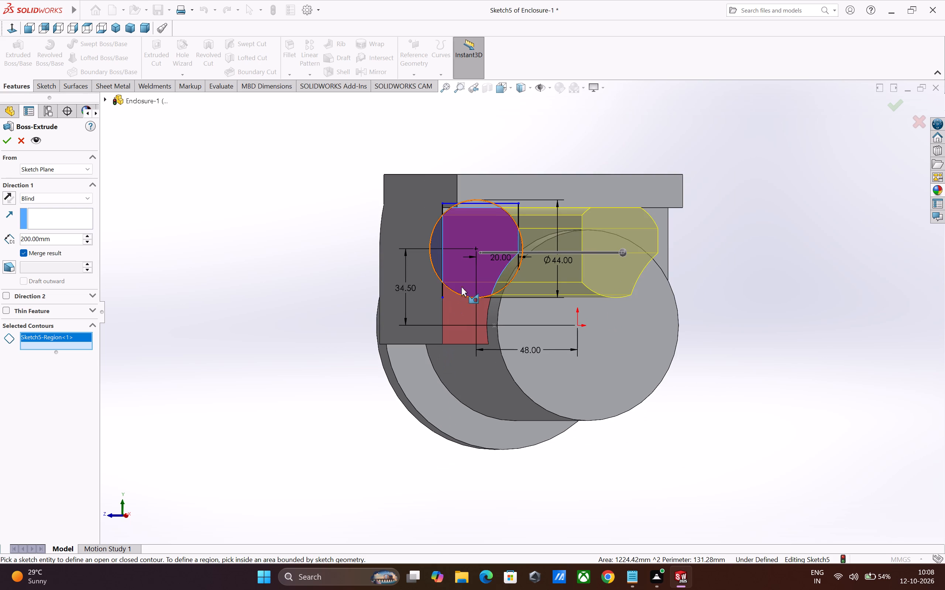
scroll(445, 211, down, 6)
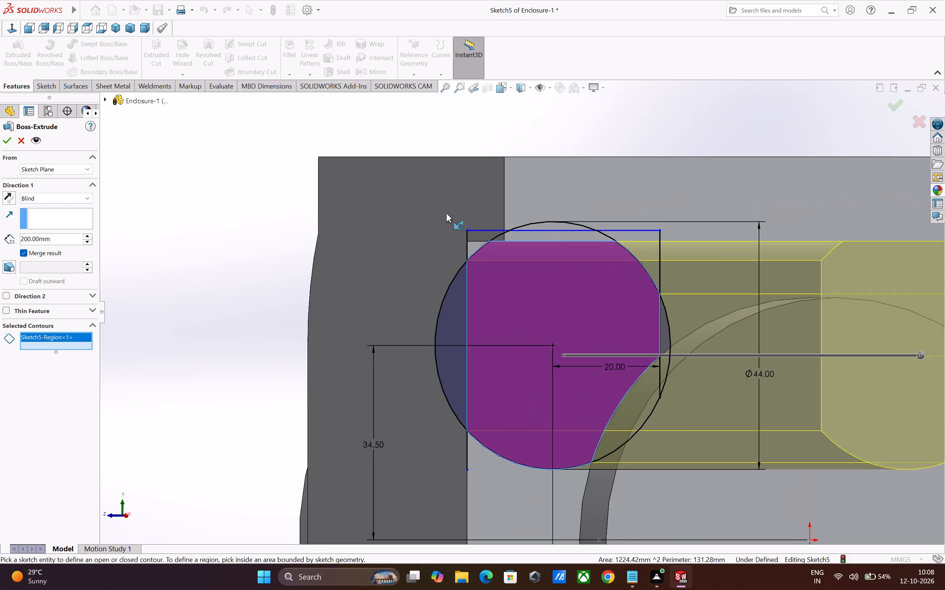
scroll(446, 213, down, 1)
click(493, 273)
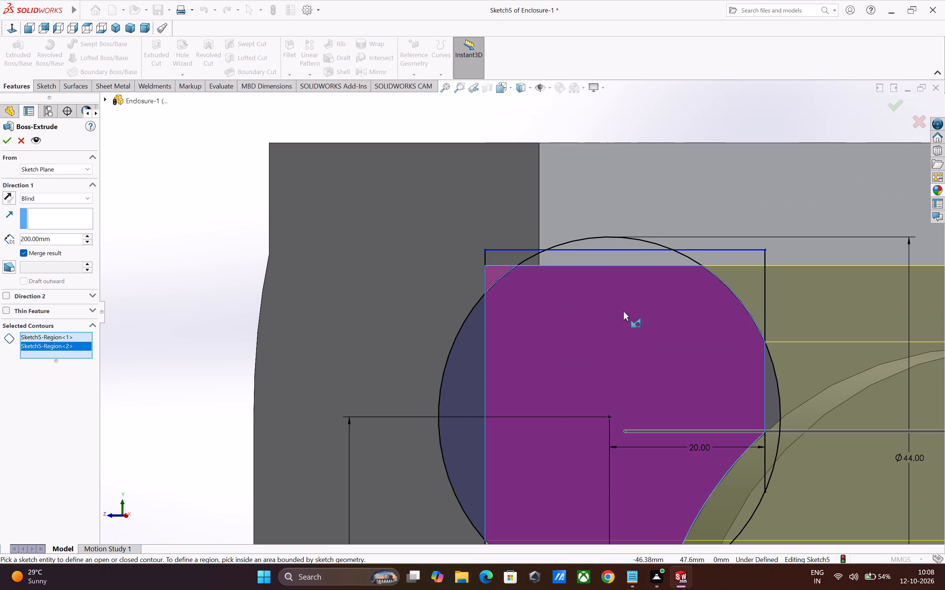
middle_drag(621, 319, 594, 334)
scroll(452, 376, up, 2)
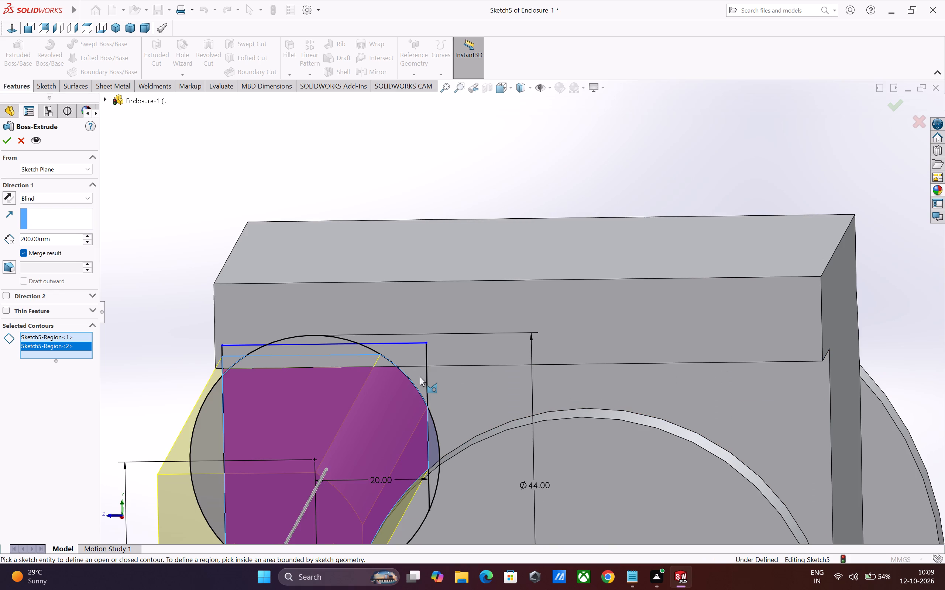
scroll(422, 375, up, 1)
middle_drag(422, 375, 430, 369)
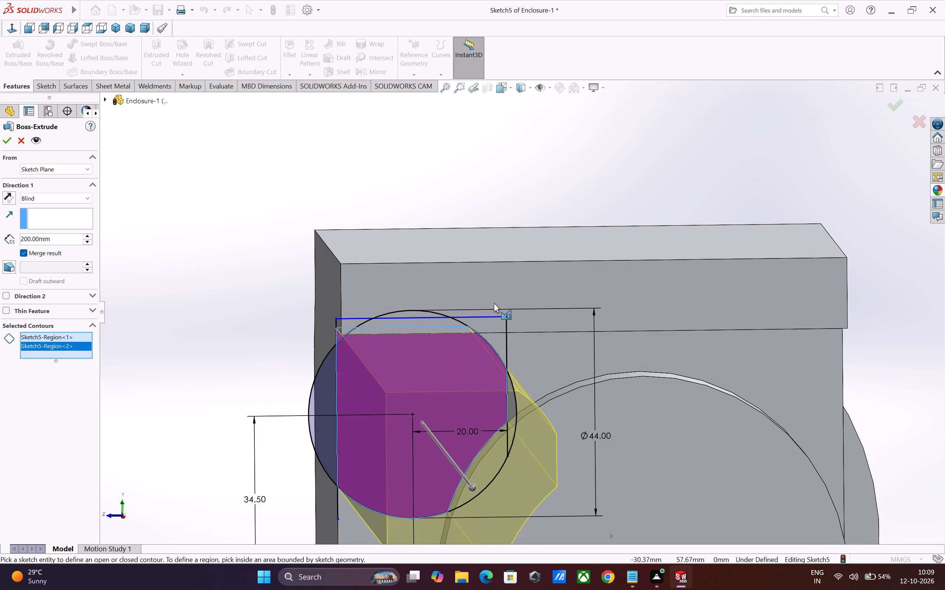
scroll(489, 301, down, 5)
middle_drag(482, 435, 477, 438)
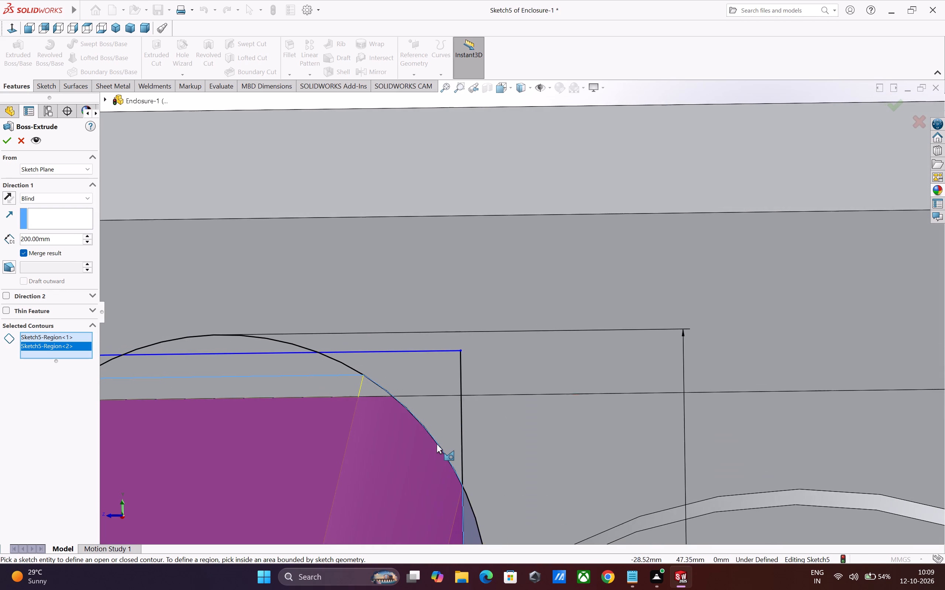
scroll(434, 444, up, 5)
middle_click(423, 377)
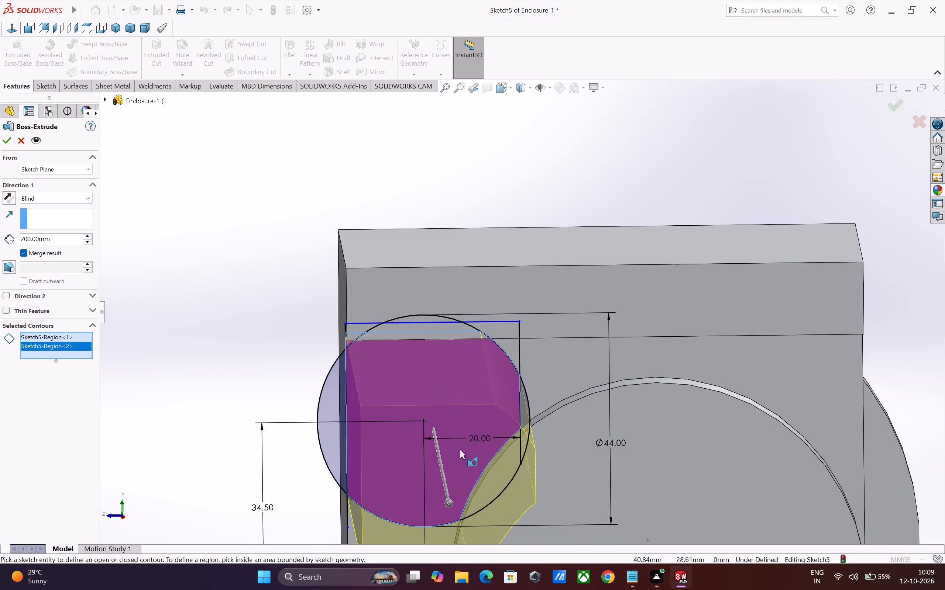
scroll(488, 433, up, 2)
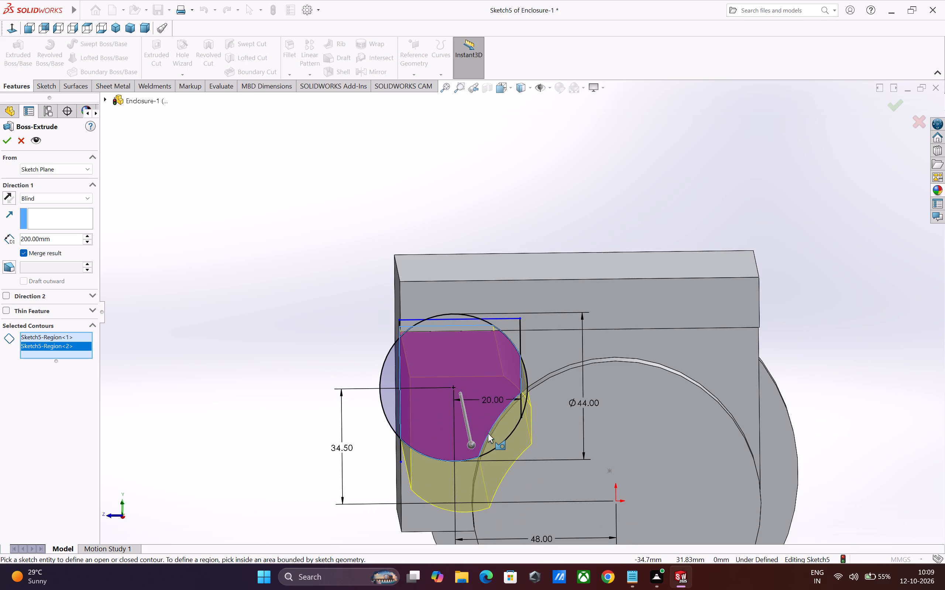
scroll(480, 372, down, 1)
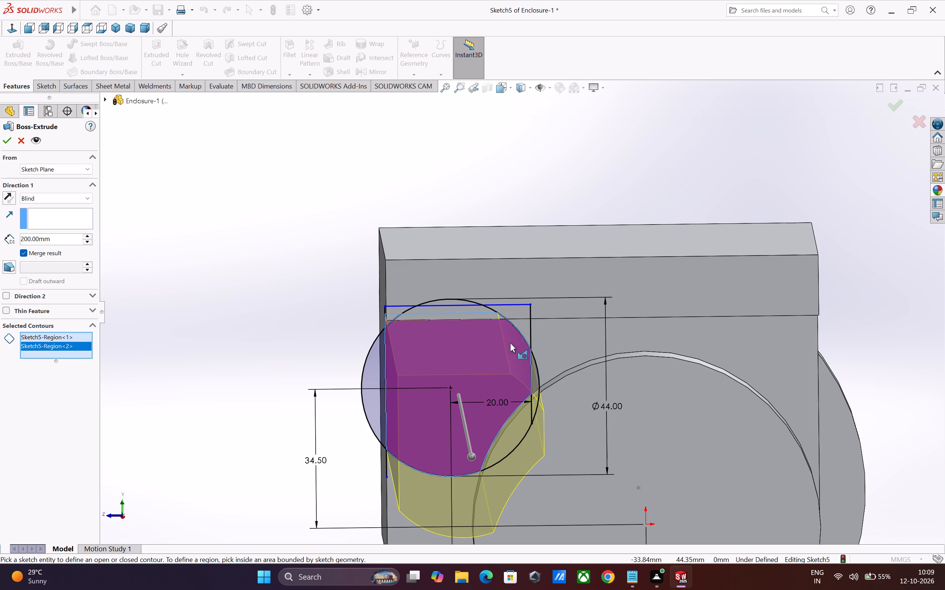
click(522, 324)
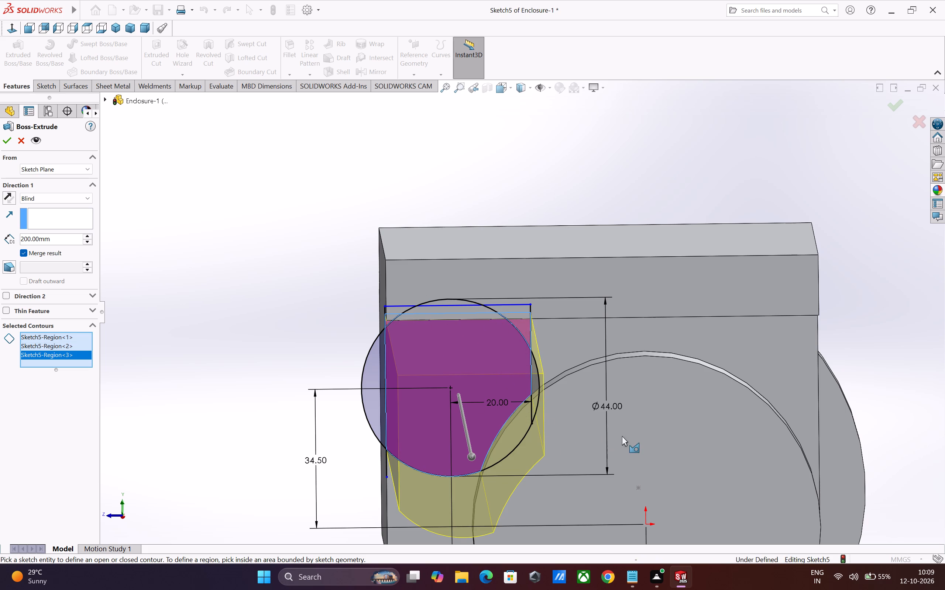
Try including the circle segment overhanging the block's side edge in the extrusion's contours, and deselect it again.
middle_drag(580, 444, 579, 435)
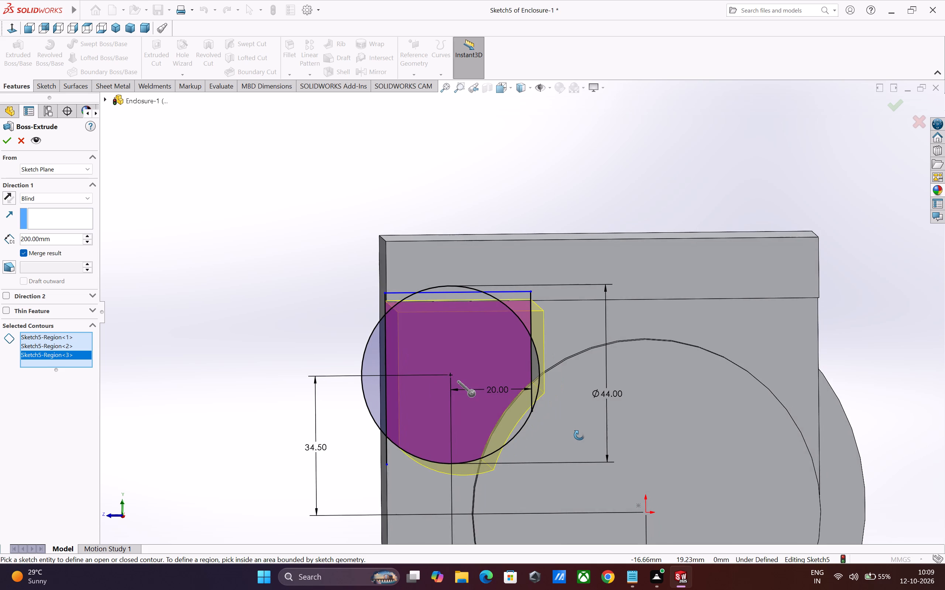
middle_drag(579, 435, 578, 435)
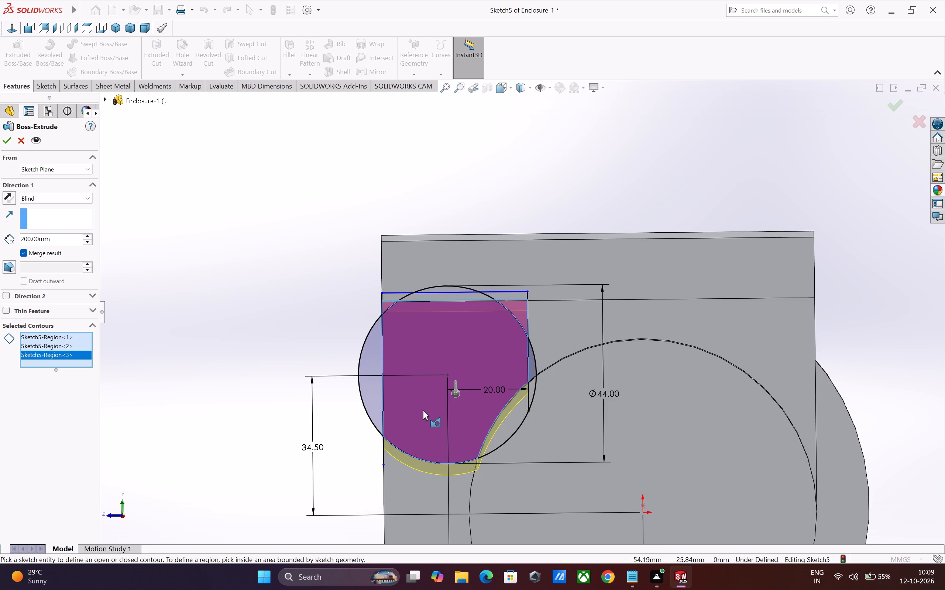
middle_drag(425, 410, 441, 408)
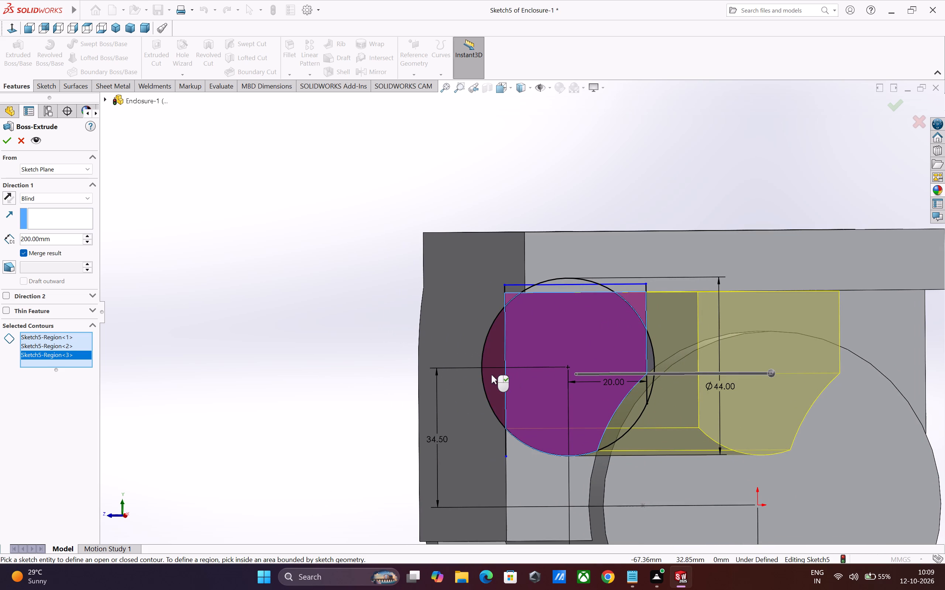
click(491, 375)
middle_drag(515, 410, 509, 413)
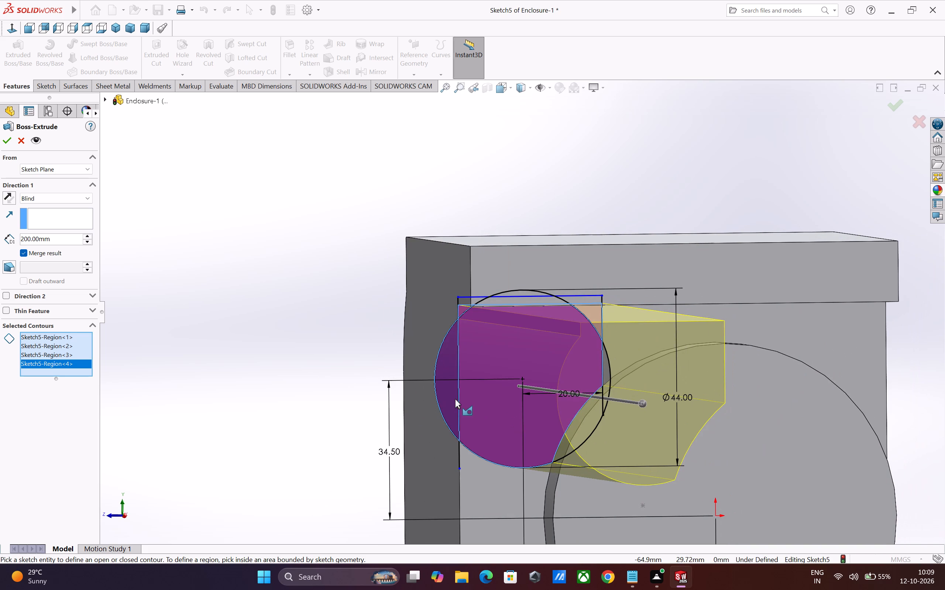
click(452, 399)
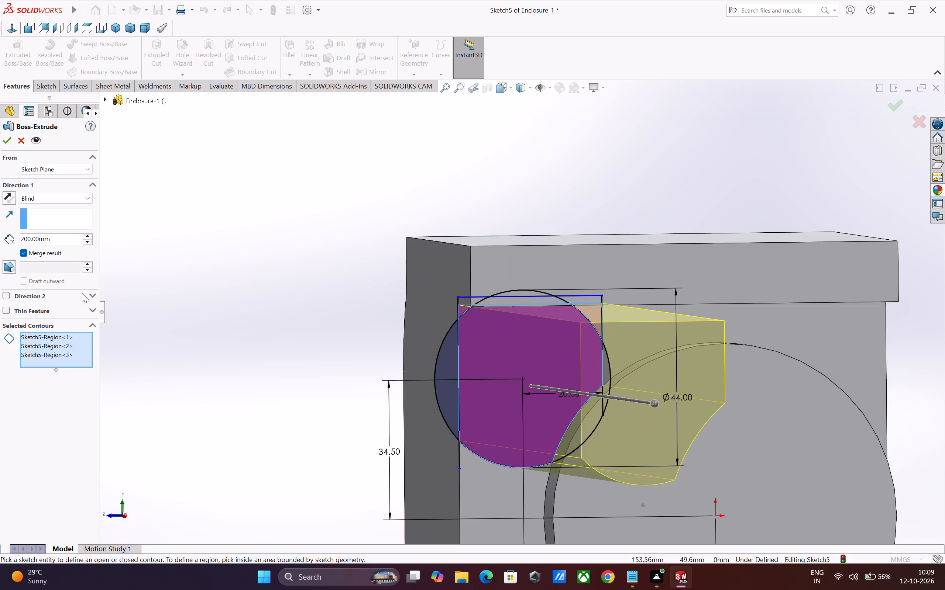
Set the extrusion depth to 5 mm and finish the Boss-Extrude of the three selected regions.
double_click(68, 242)
key(5)
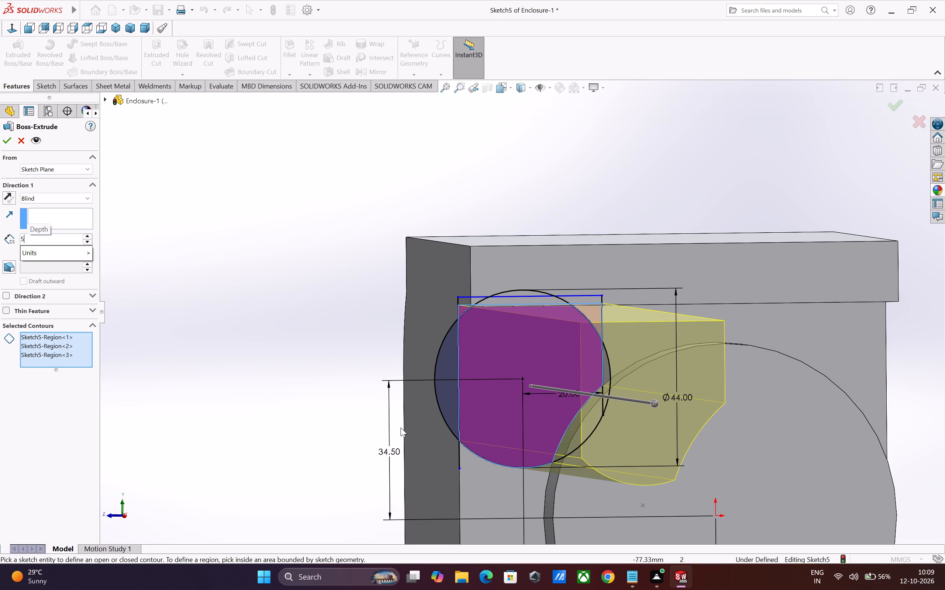
key(Return)
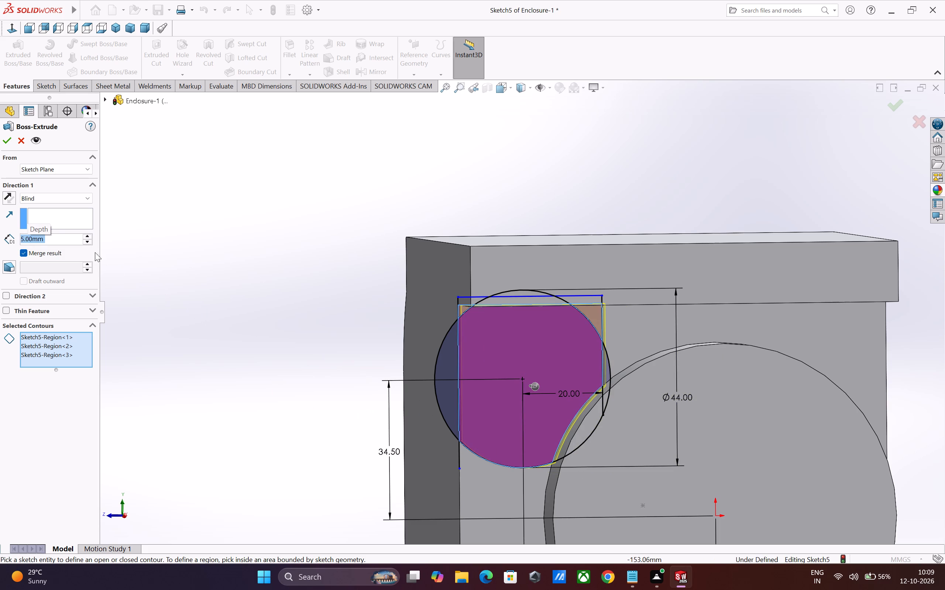
click(7, 145)
click(281, 370)
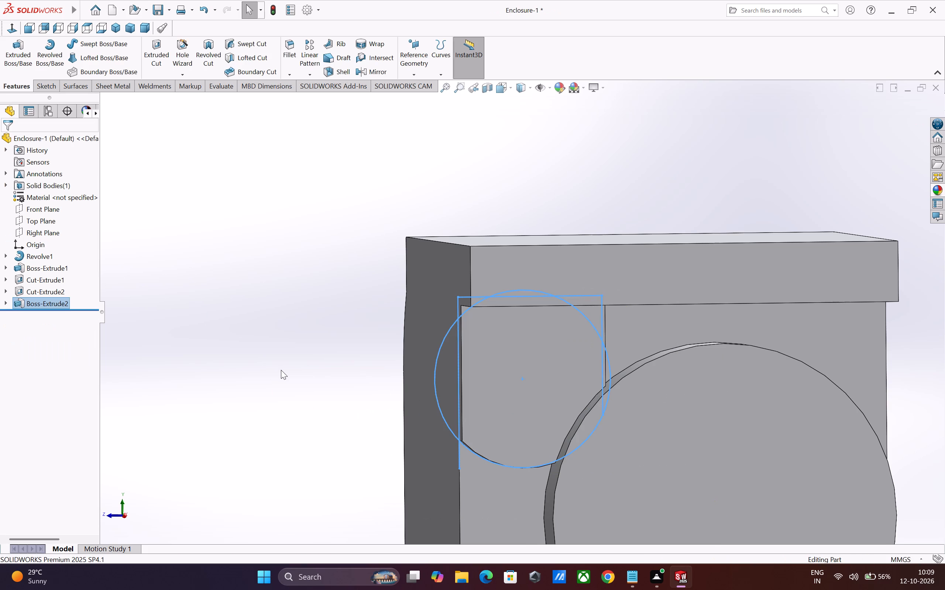
Examine the new raised pad on the block's end face from several sides.
middle_drag(281, 370, 330, 357)
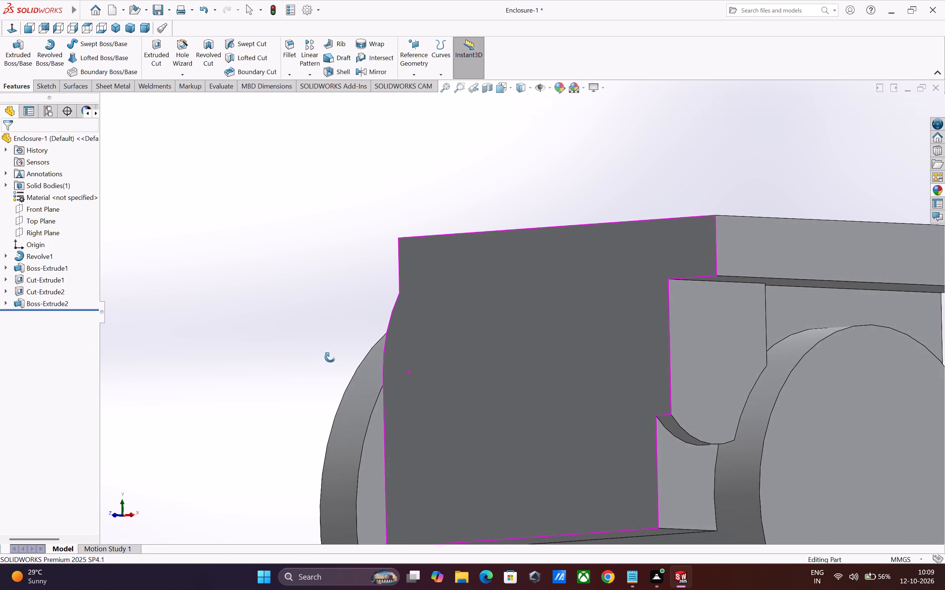
middle_drag(330, 357, 262, 352)
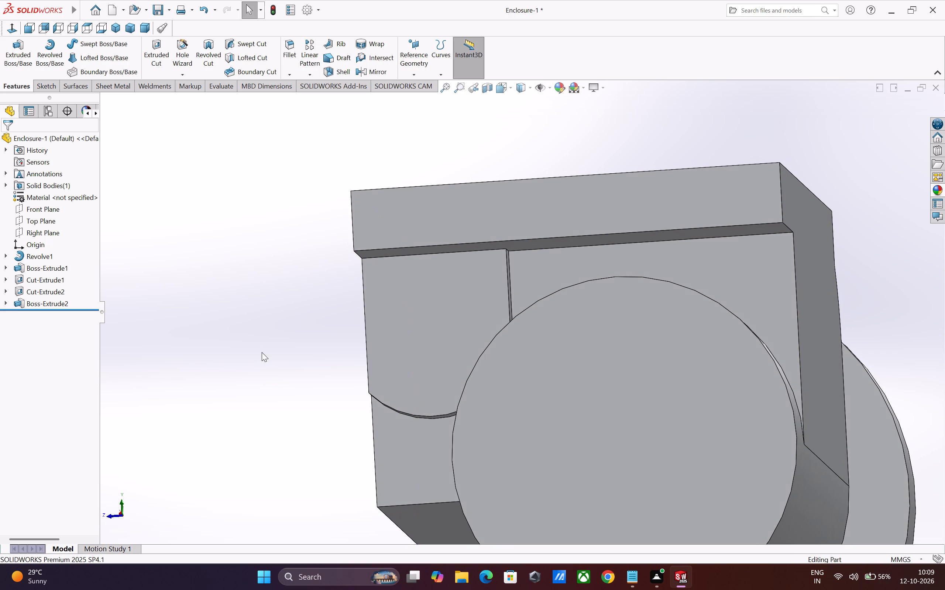
scroll(279, 417, up, 7)
scroll(495, 331, down, 2)
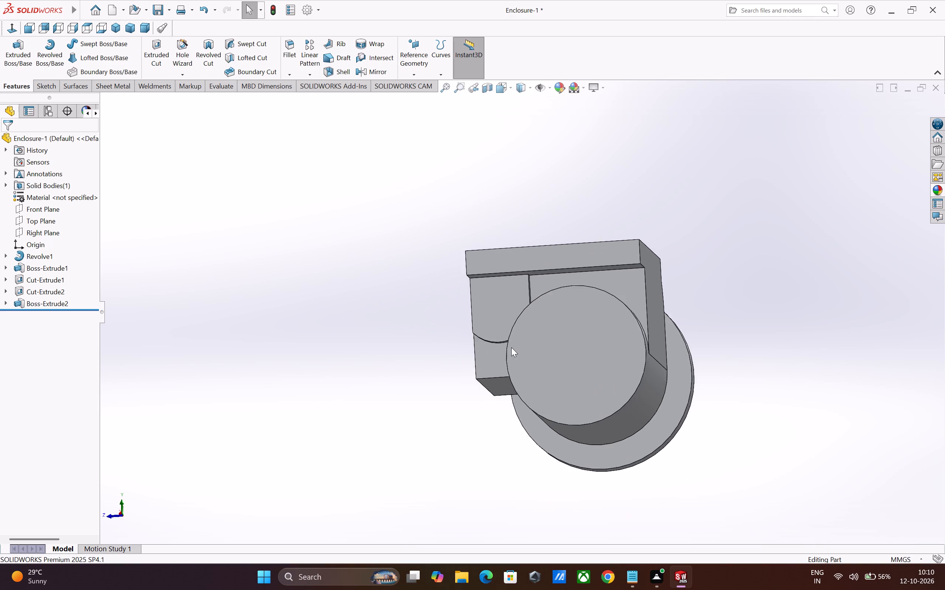
scroll(511, 347, down, 3)
scroll(462, 379, up, 3)
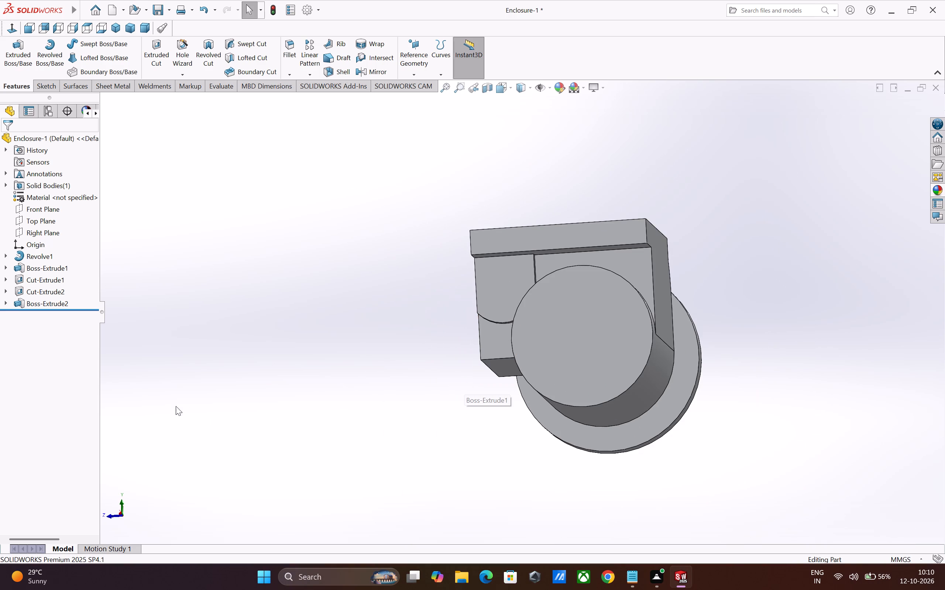
scroll(547, 329, up, 2)
scroll(546, 328, down, 1)
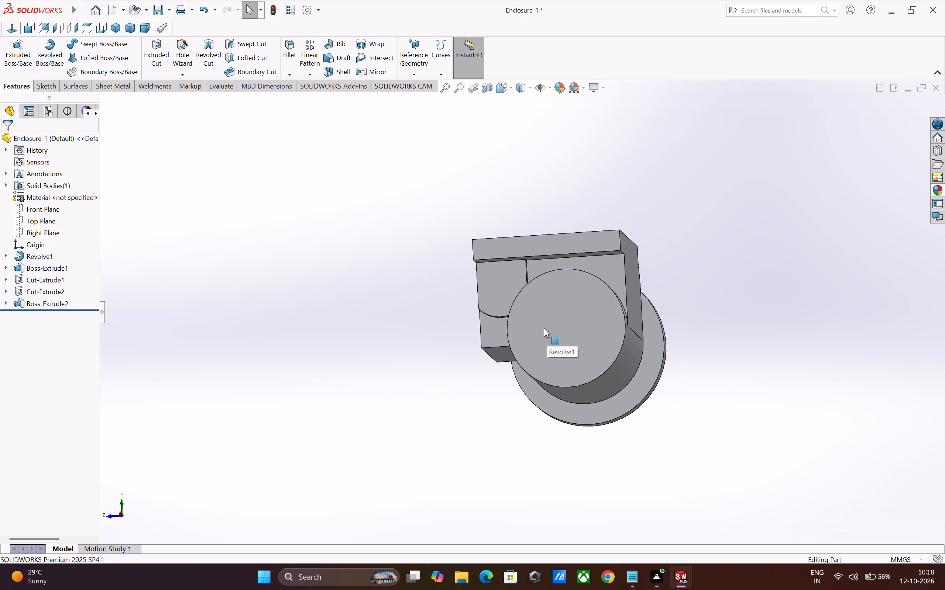
Start a sketch on the block's large flat side face and draw a circle about 34 mm in diameter on it.
middle_drag(289, 287, 326, 289)
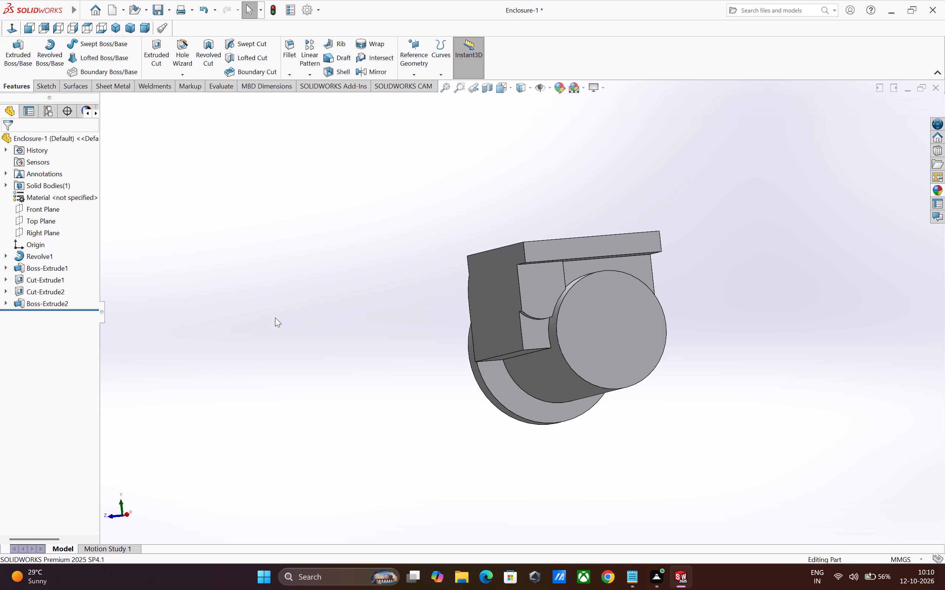
middle_drag(271, 319, 343, 297)
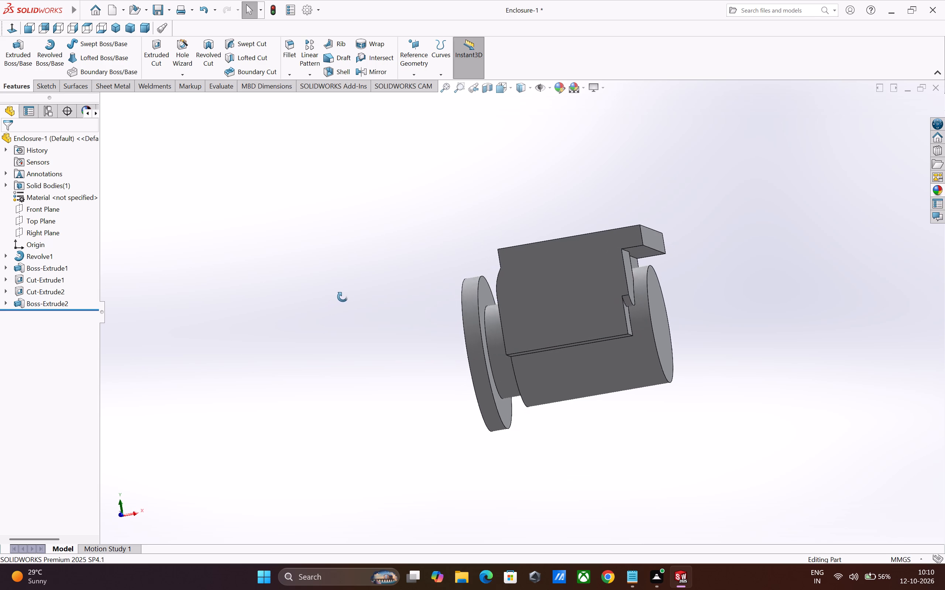
middle_drag(343, 297, 354, 292)
click(581, 304)
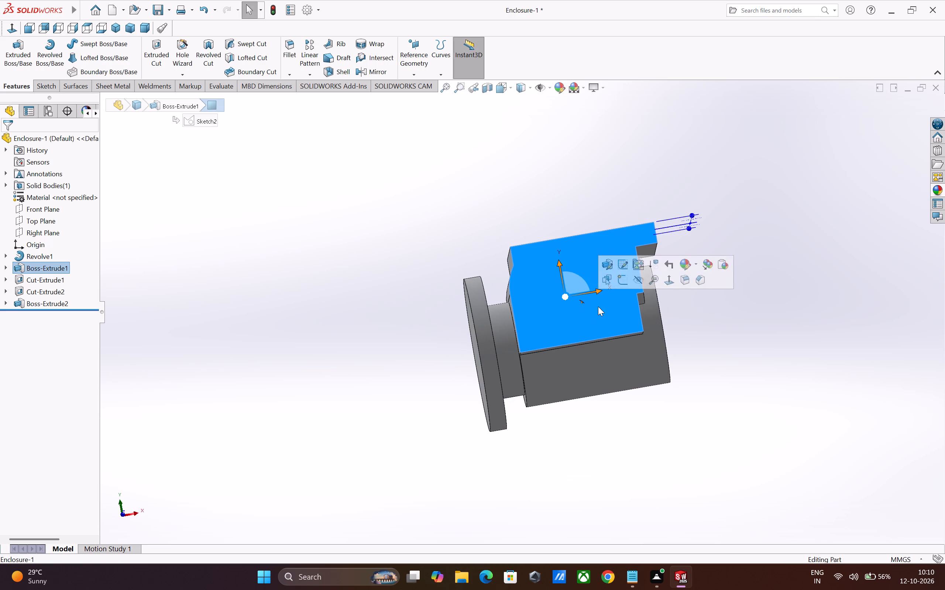
click(623, 279)
click(87, 43)
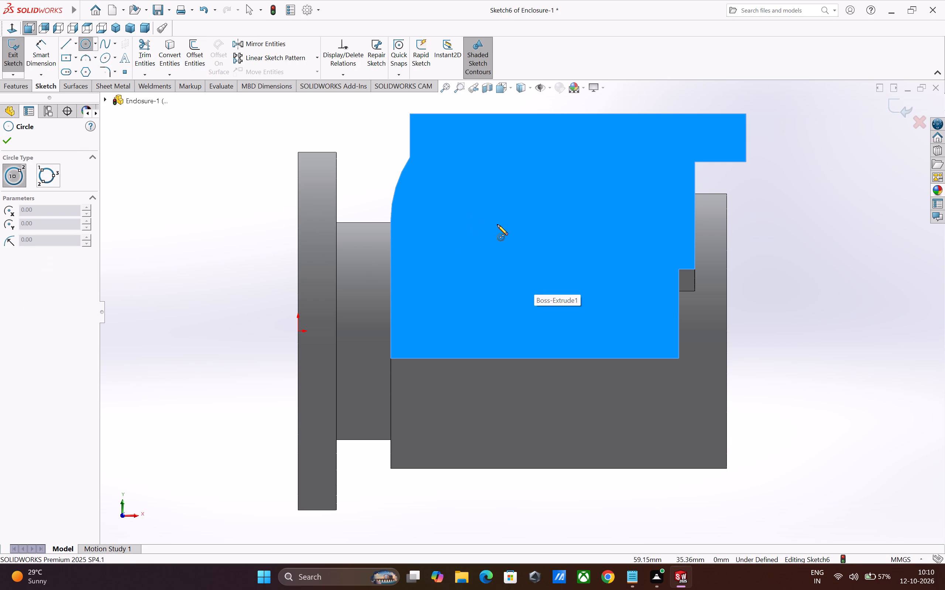
click(527, 250)
click(525, 196)
key(Escape)
key(Escape)
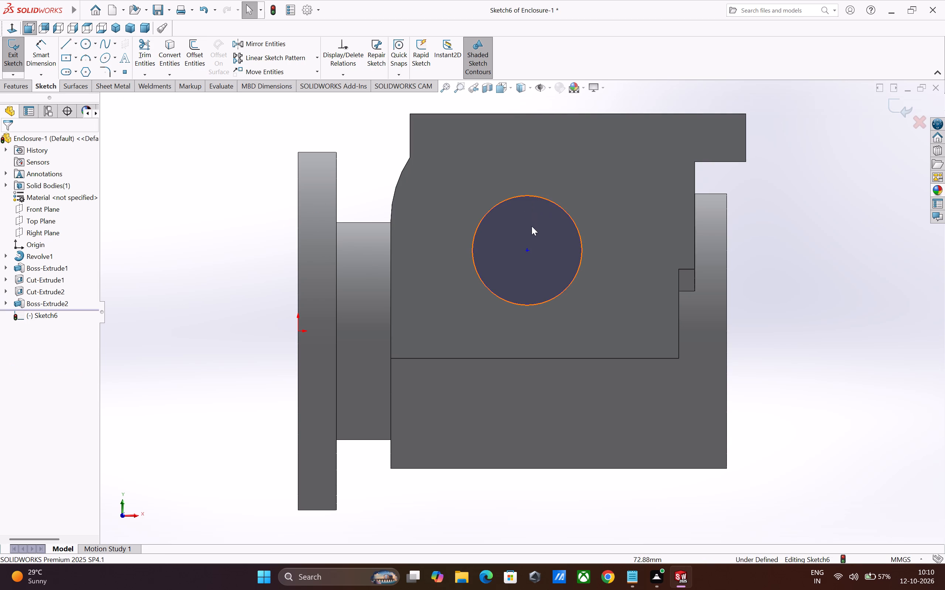
Make the circle's centre concentric with the curved edge at the block's flange-side corner.
click(528, 250)
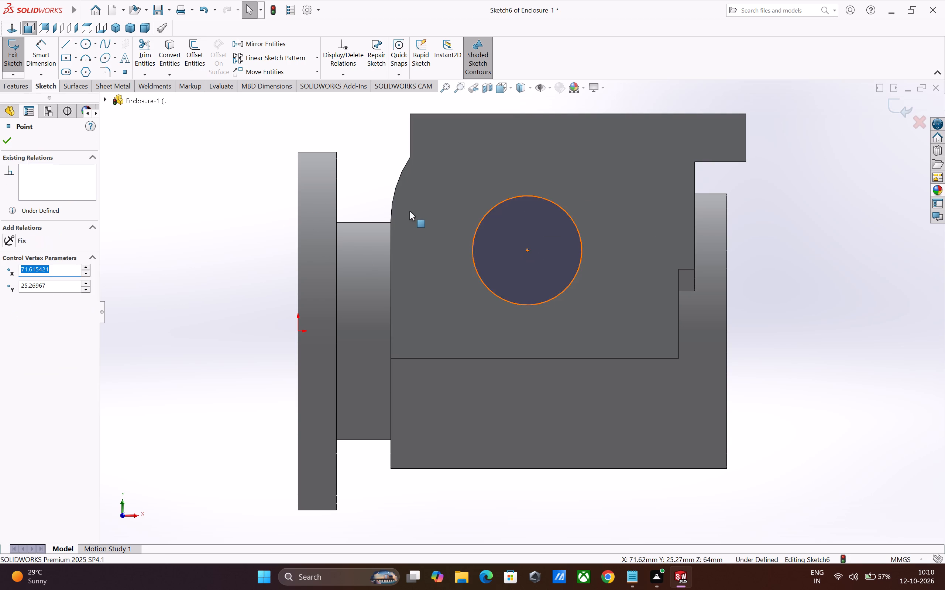
shift+click(395, 189)
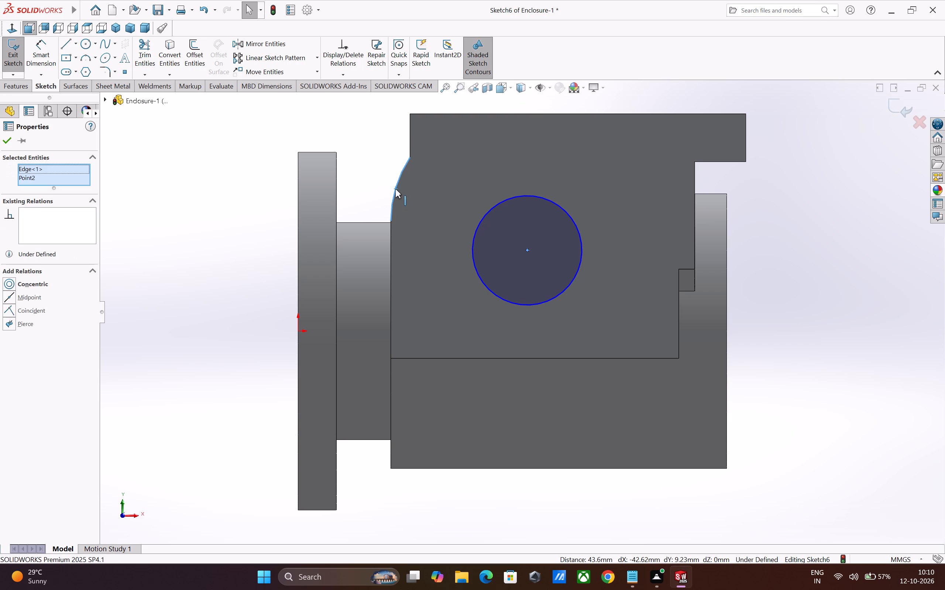
click(35, 284)
click(4, 141)
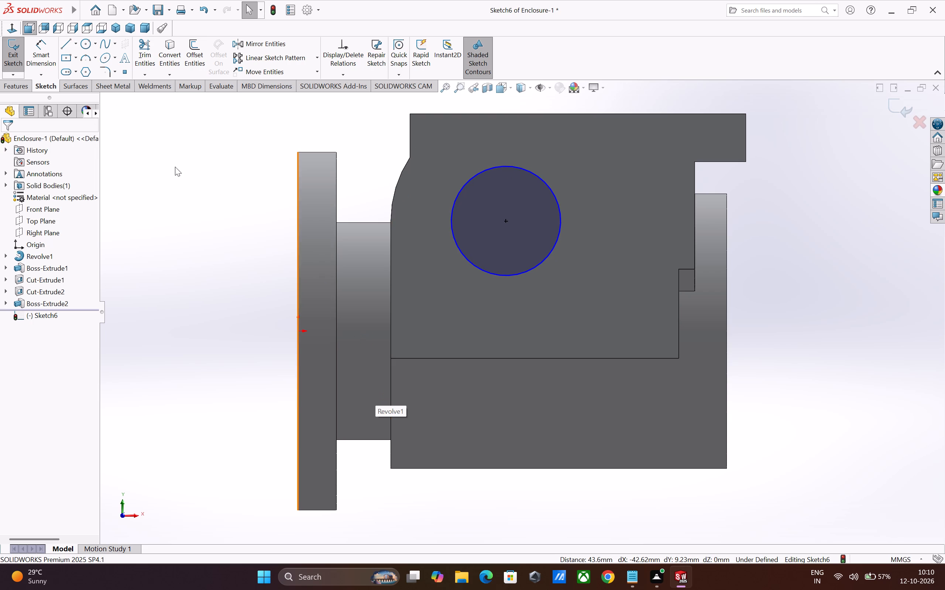
Dimension the circle's diameter as 86 mm.
click(44, 45)
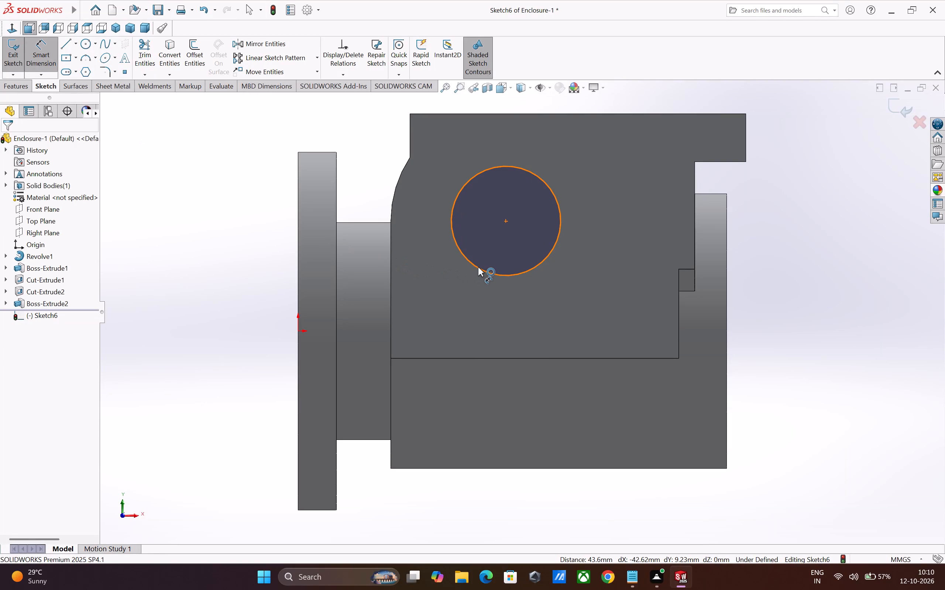
click(478, 267)
click(444, 291)
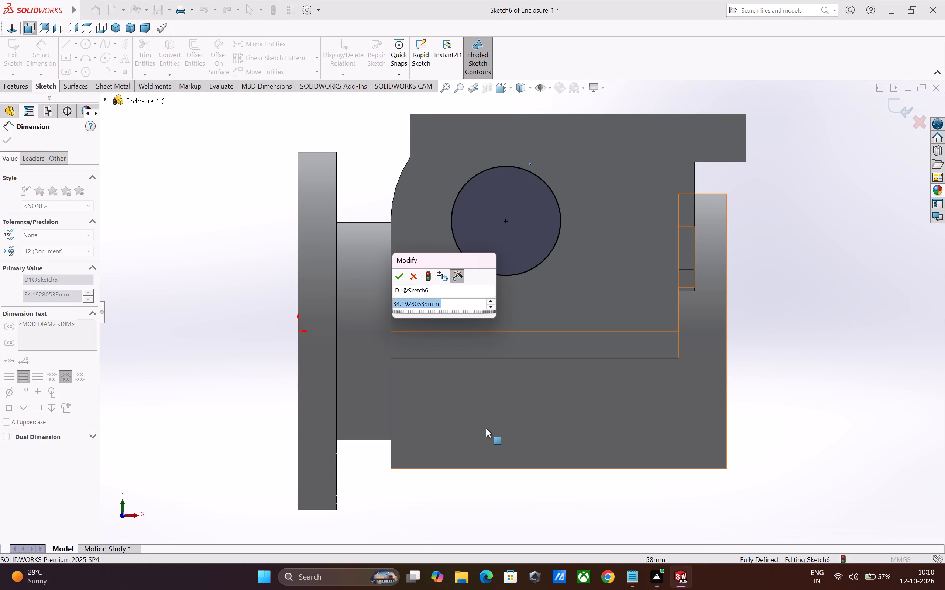
text(86)
key(Return)
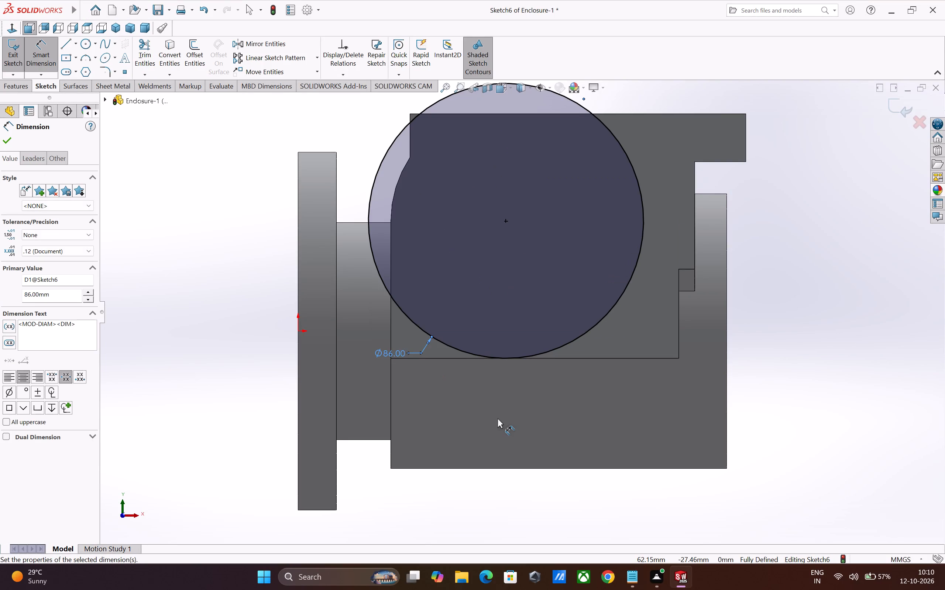
Move the diameter dimension text clear of the part, beyond the flange.
scroll(480, 408, up, 5)
scroll(598, 304, down, 1)
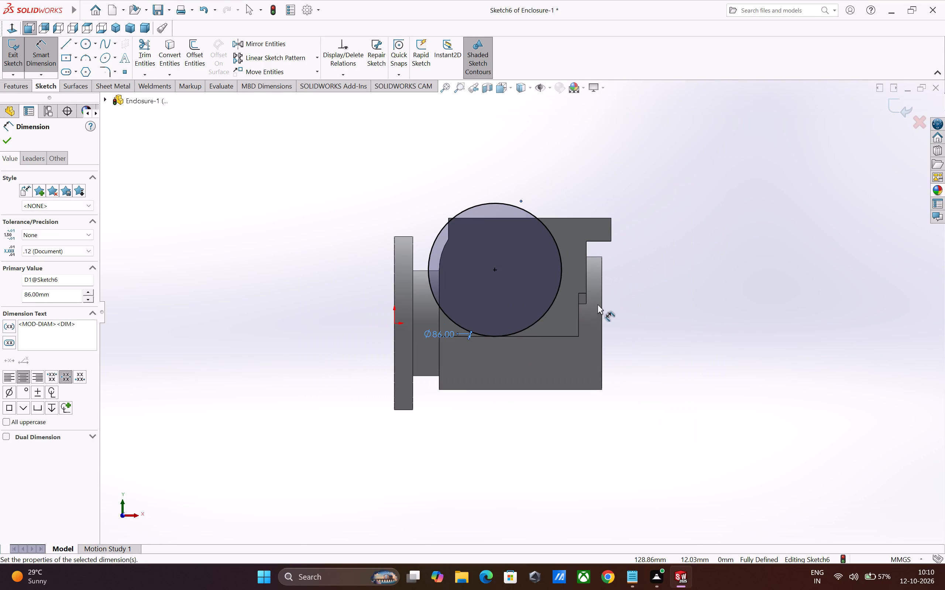
scroll(577, 315, down, 1)
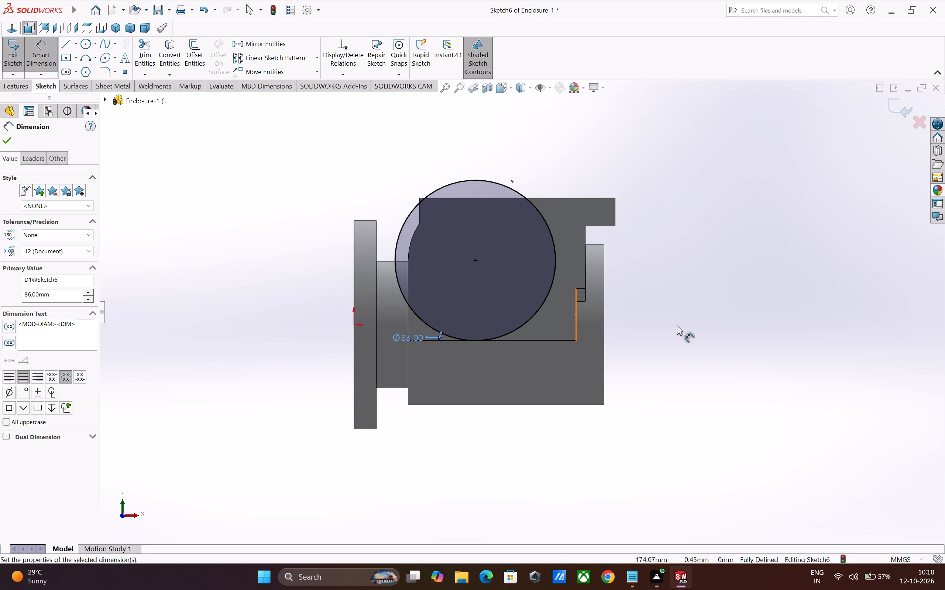
drag(410, 337, 351, 315)
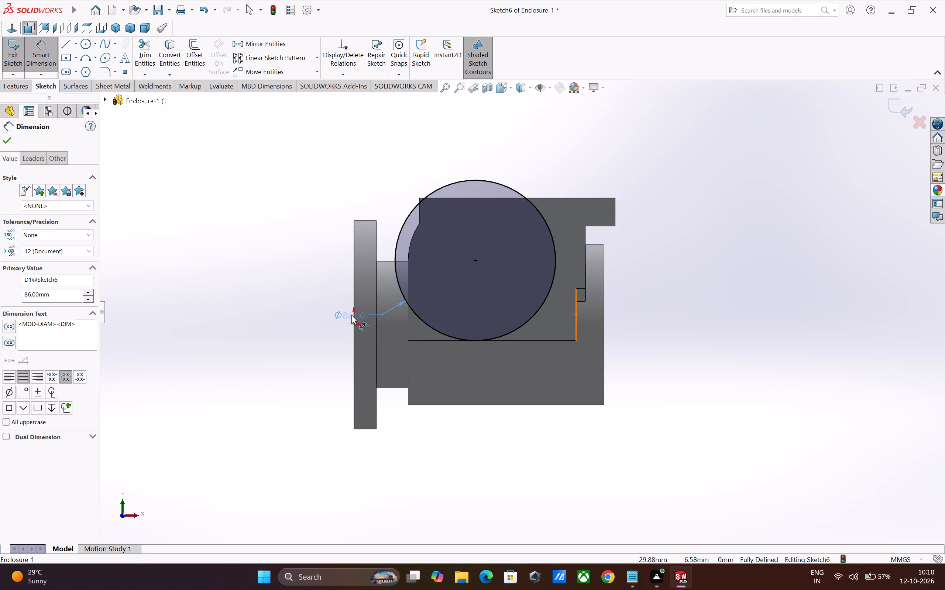
drag(351, 315, 313, 292)
click(703, 338)
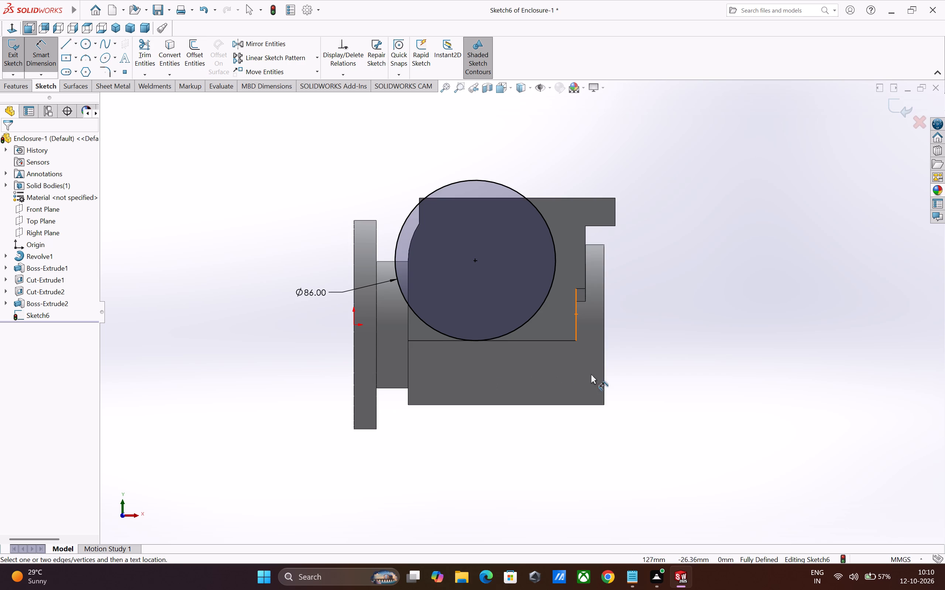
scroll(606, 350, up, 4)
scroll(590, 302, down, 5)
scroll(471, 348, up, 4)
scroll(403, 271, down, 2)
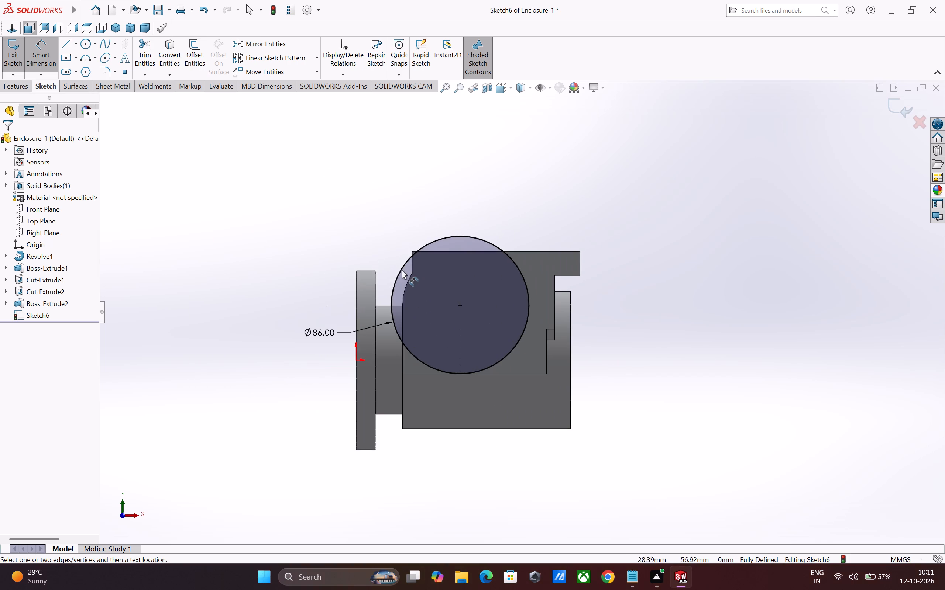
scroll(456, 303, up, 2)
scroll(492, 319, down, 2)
Extrude only the part of the 86 mm circle that lies within the block's side face, to a blind depth of 6 mm.
middle_drag(536, 351, 578, 333)
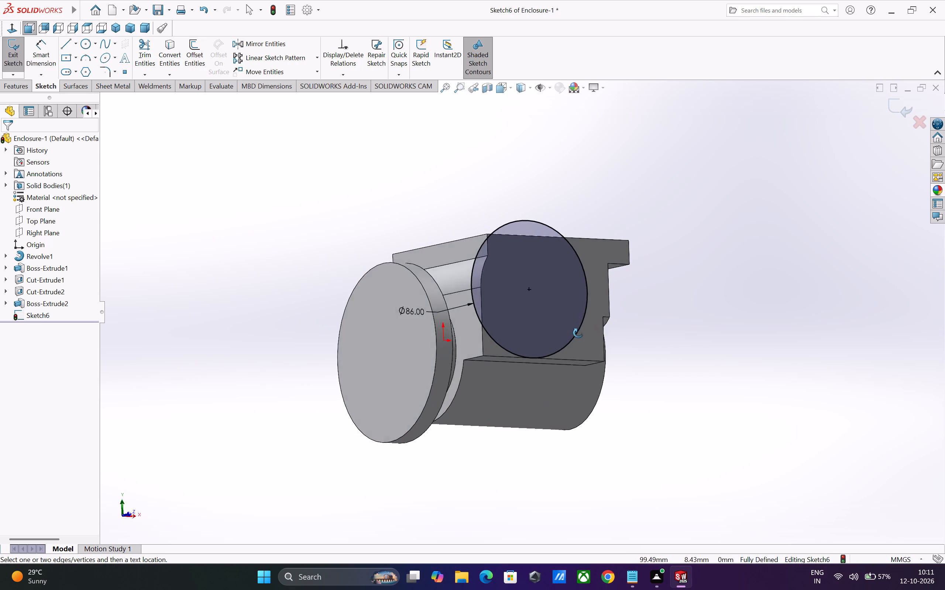
middle_drag(578, 333, 467, 399)
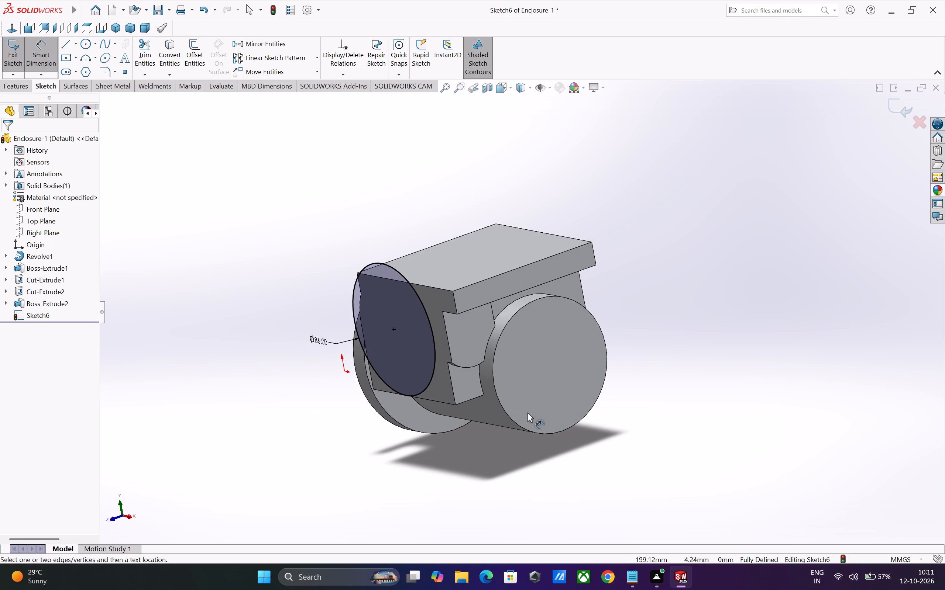
click(21, 90)
click(22, 69)
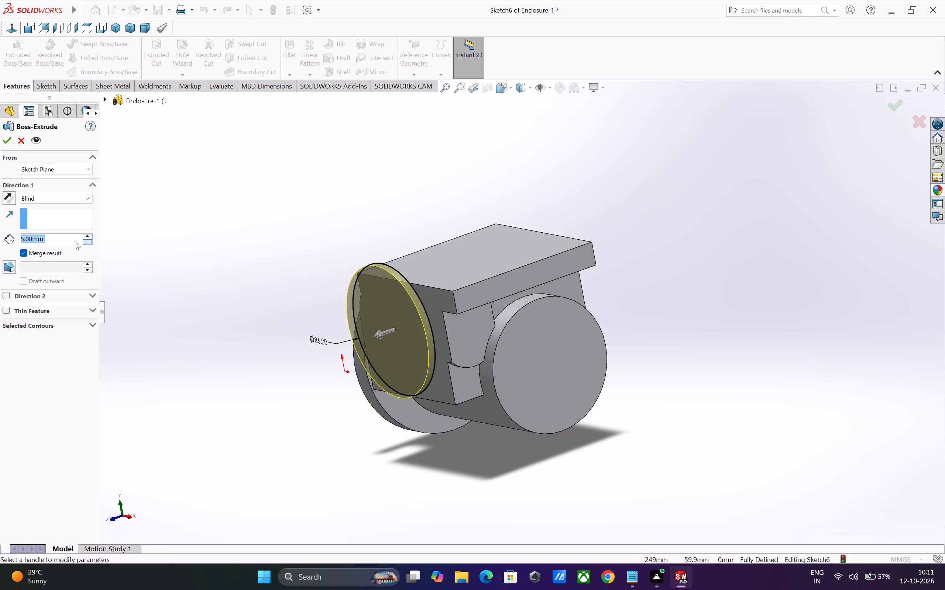
double_click(69, 241)
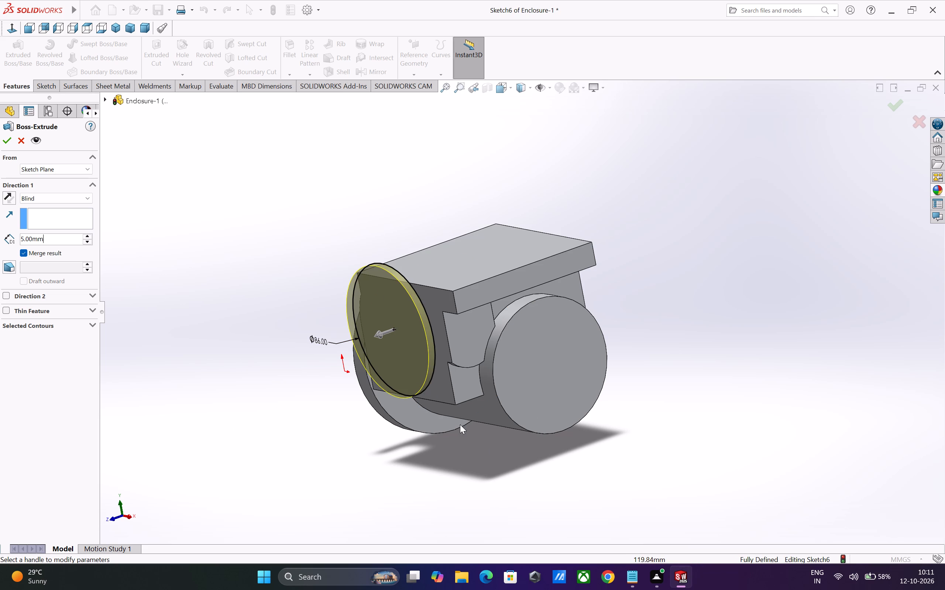
middle_drag(477, 423, 510, 423)
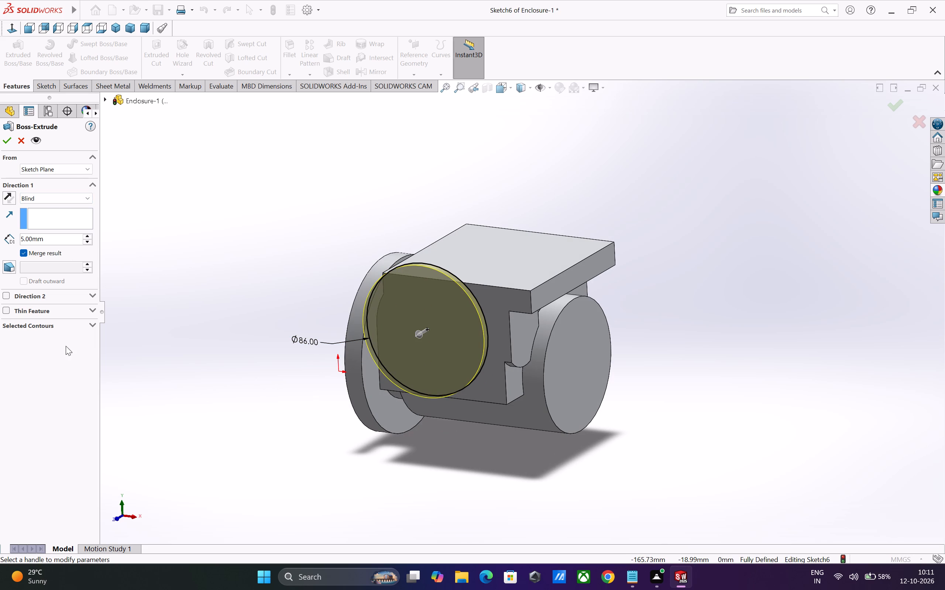
click(28, 327)
click(41, 343)
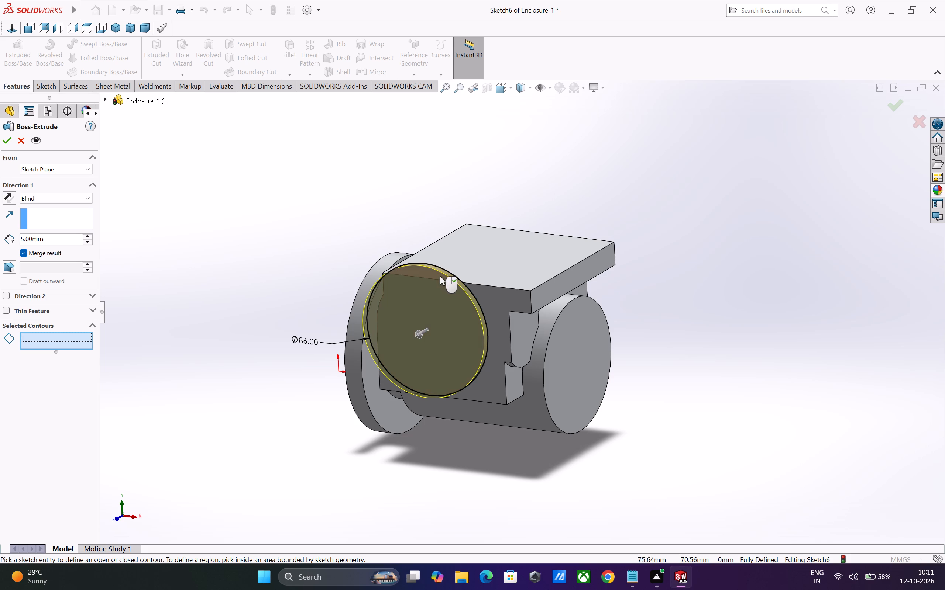
click(439, 297)
middle_drag(505, 340, 537, 325)
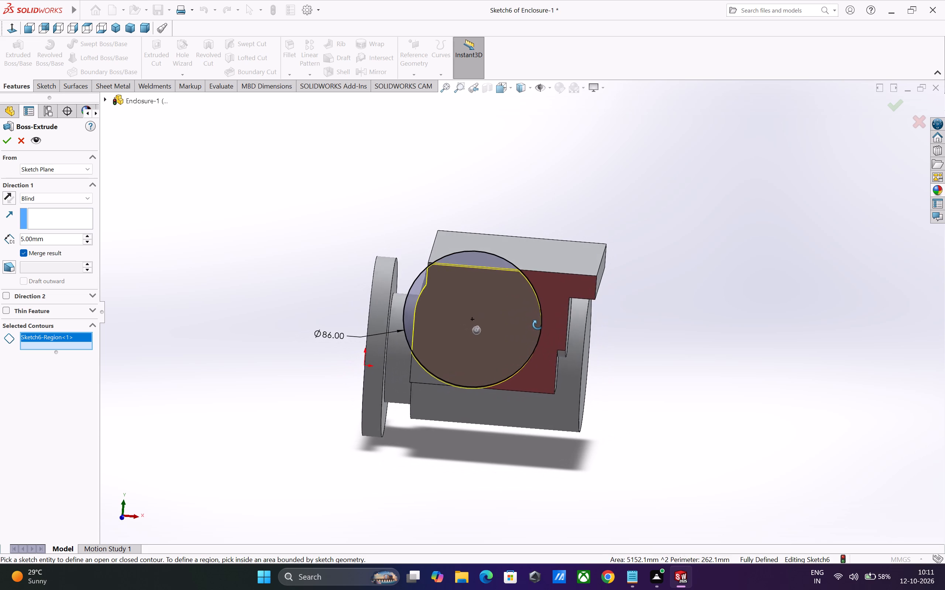
middle_drag(537, 325, 541, 322)
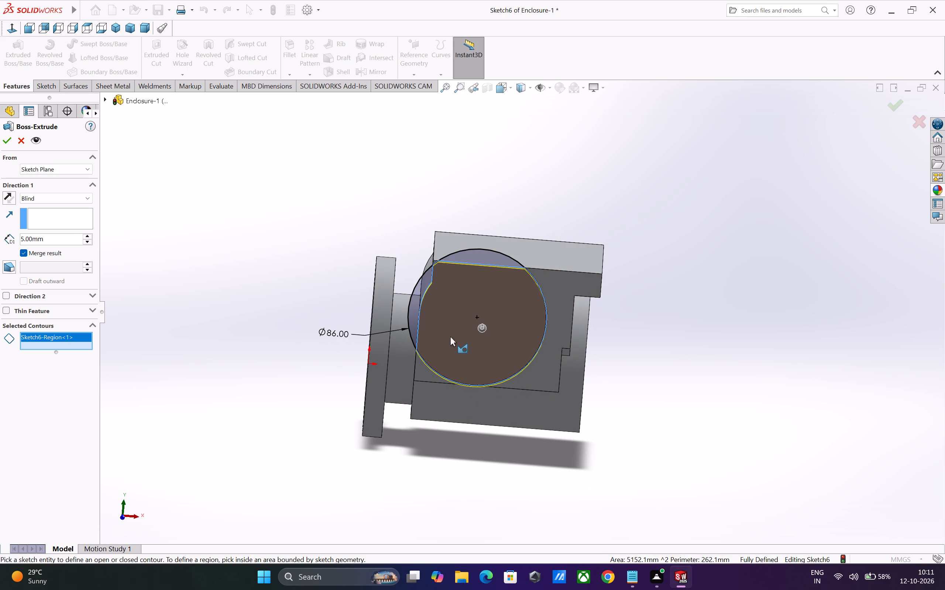
scroll(409, 200, down, 1)
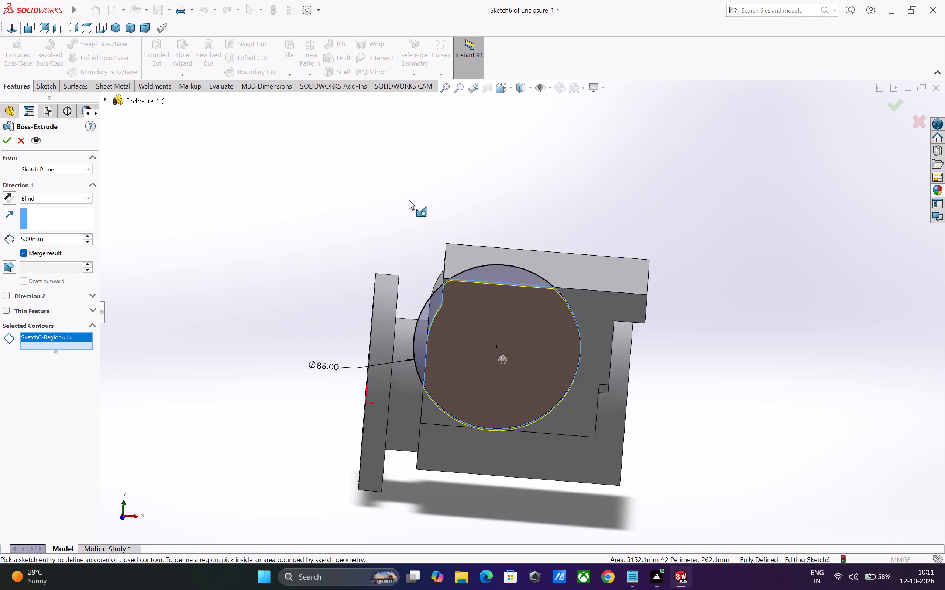
scroll(409, 200, down, 1)
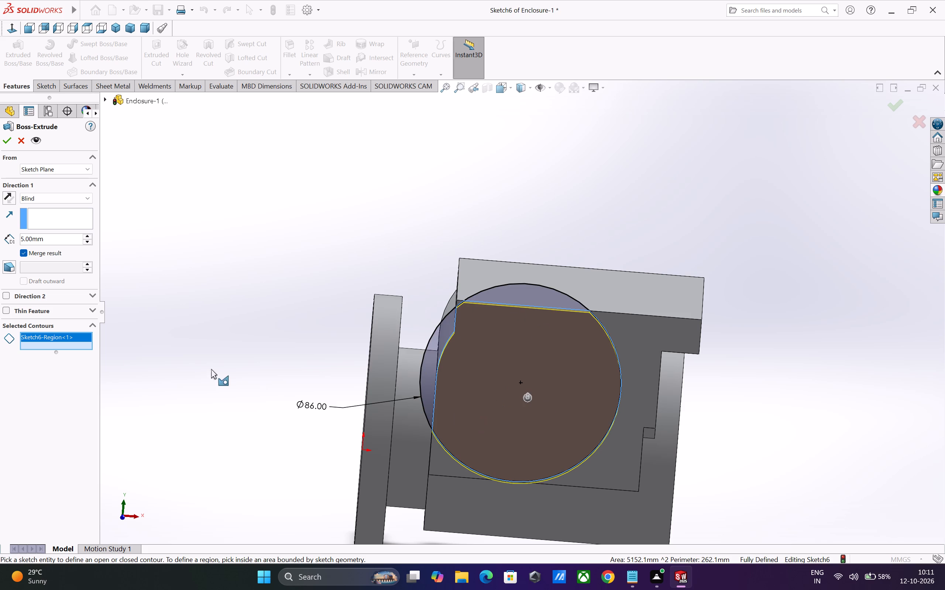
double_click(54, 240)
key(6)
key(Return)
middle_drag(305, 350, 303, 351)
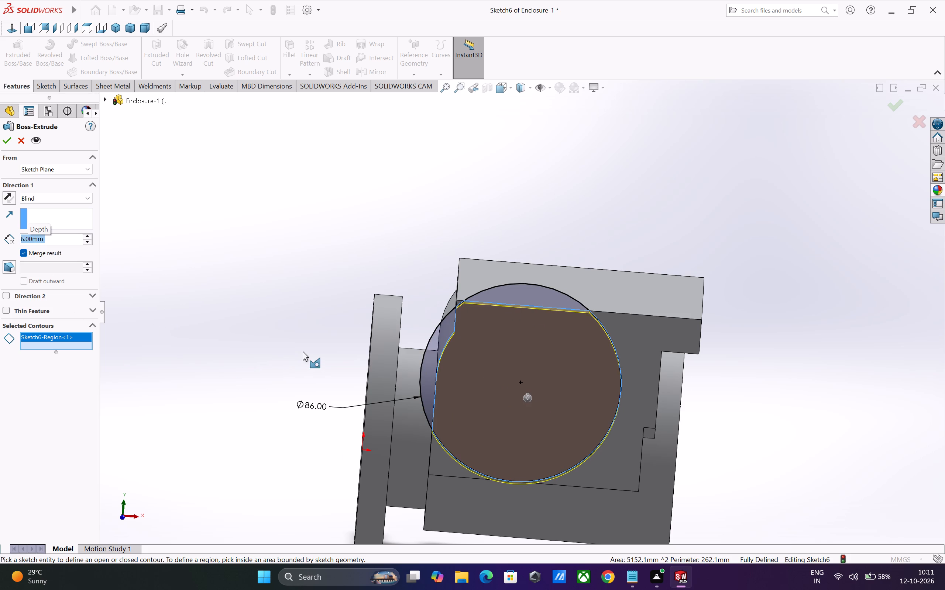
middle_drag(303, 351, 256, 364)
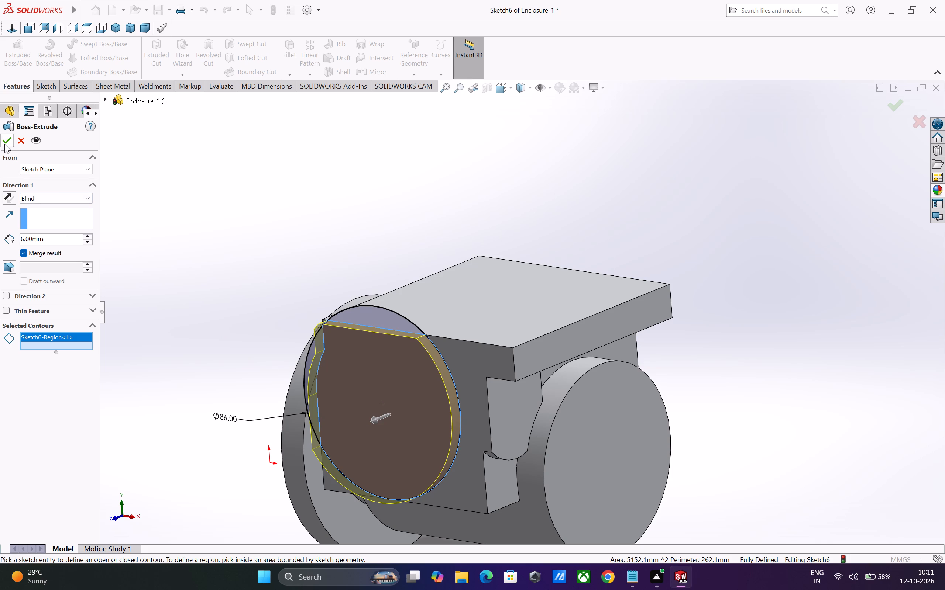
click(4, 144)
click(211, 232)
Start a sketch on the block's opposite large side face and draw a circle about 22 mm in diameter near its curved corner.
middle_drag(220, 257, 229, 254)
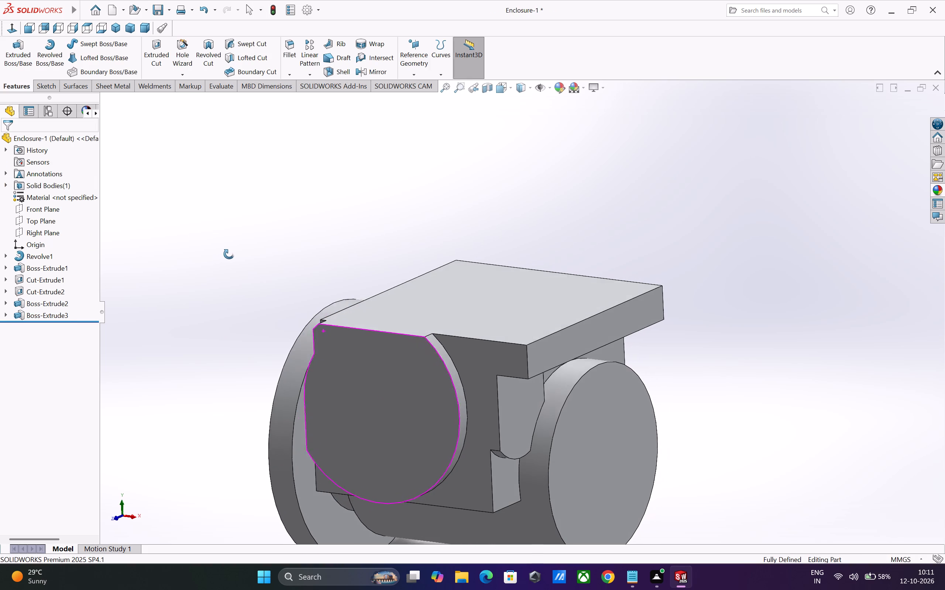
middle_drag(229, 254, 239, 250)
middle_drag(305, 302, 240, 338)
middle_drag(416, 383, 367, 410)
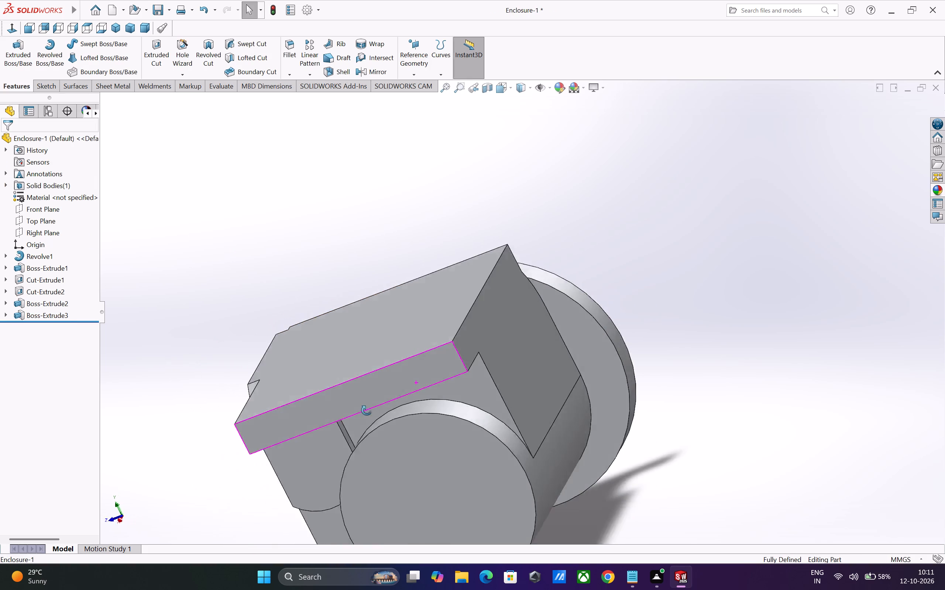
middle_drag(367, 410, 318, 438)
scroll(325, 434, up, 1)
click(593, 328)
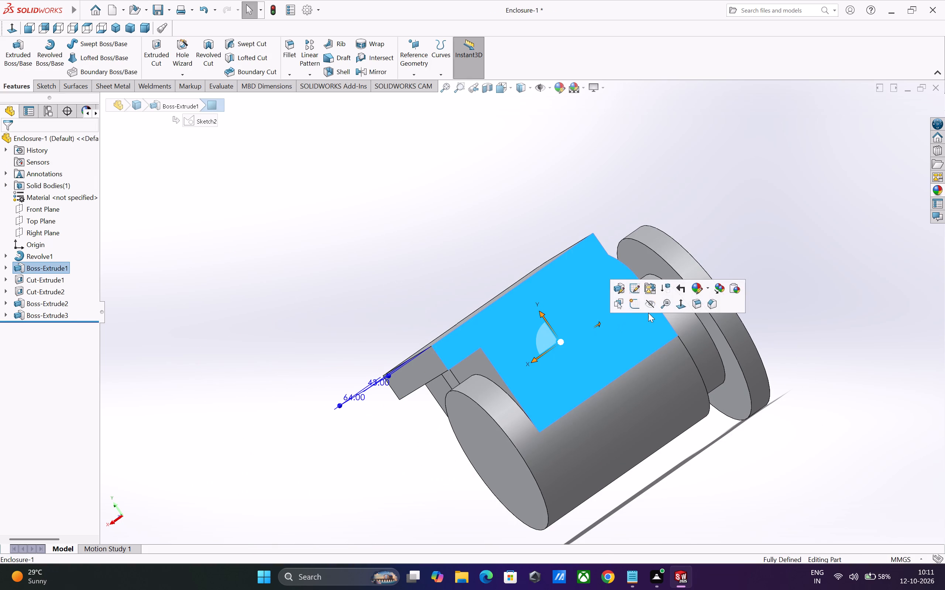
click(636, 310)
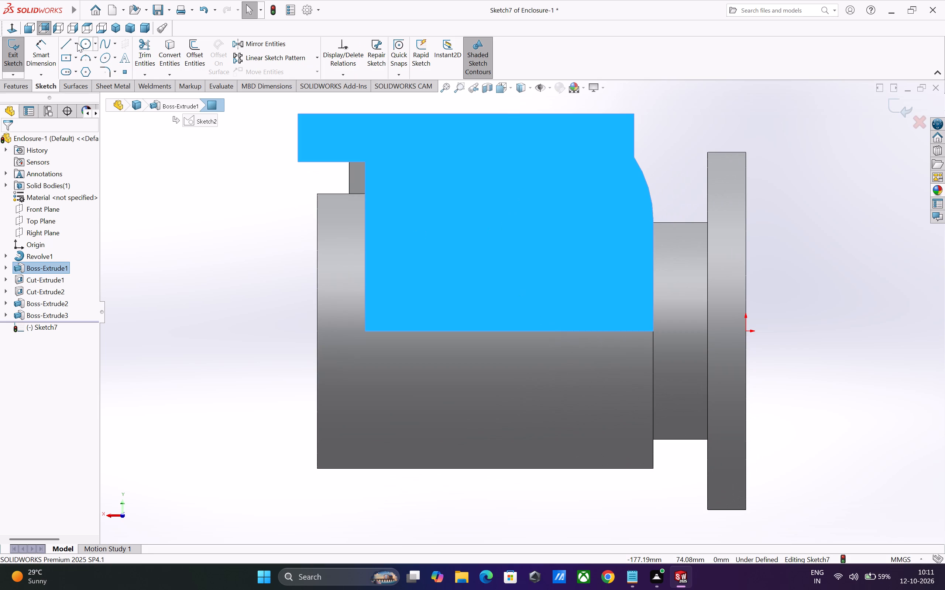
click(87, 43)
click(571, 196)
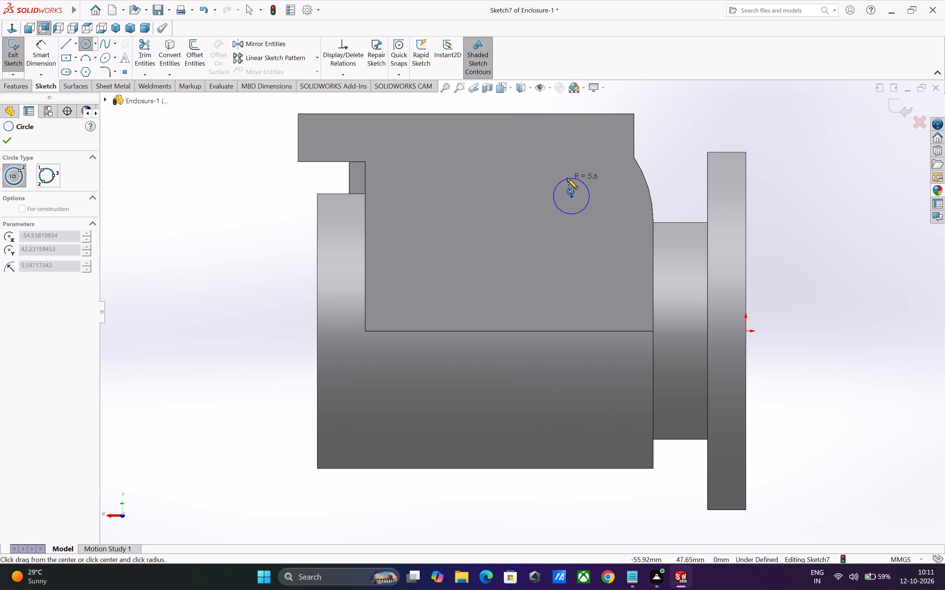
click(561, 163)
key(Escape)
key(Escape)
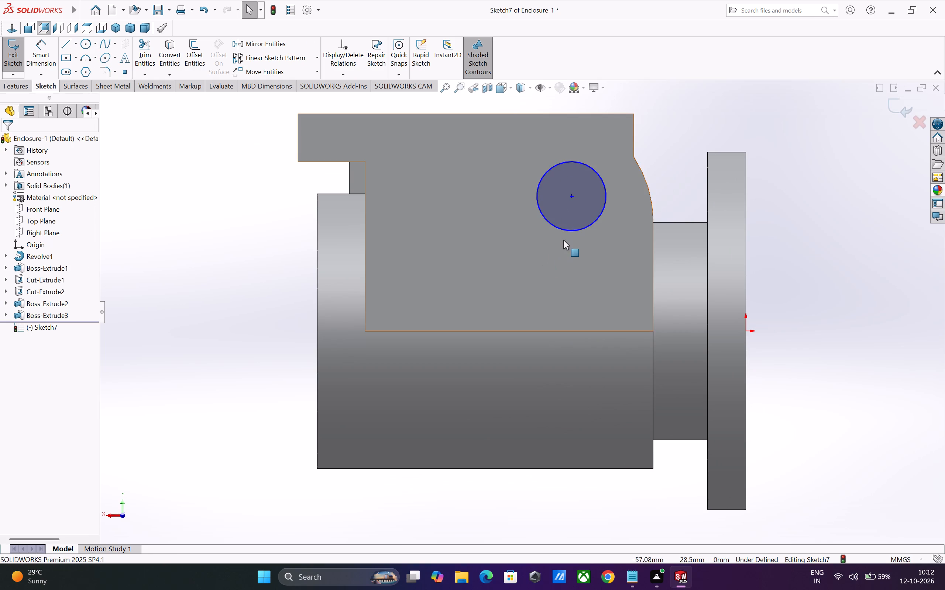
Dimension the new circle's diameter as 72 mm.
click(49, 48)
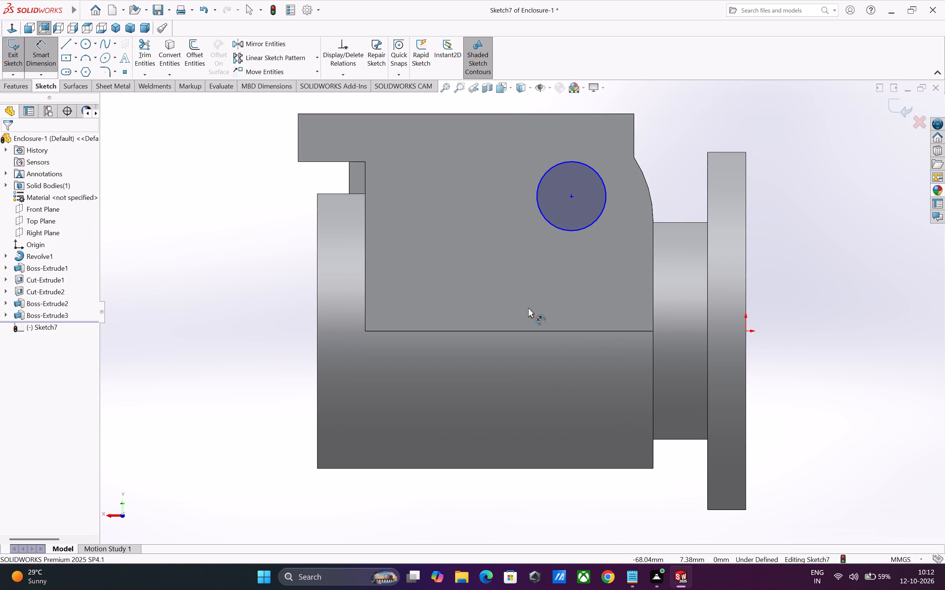
click(557, 228)
click(512, 244)
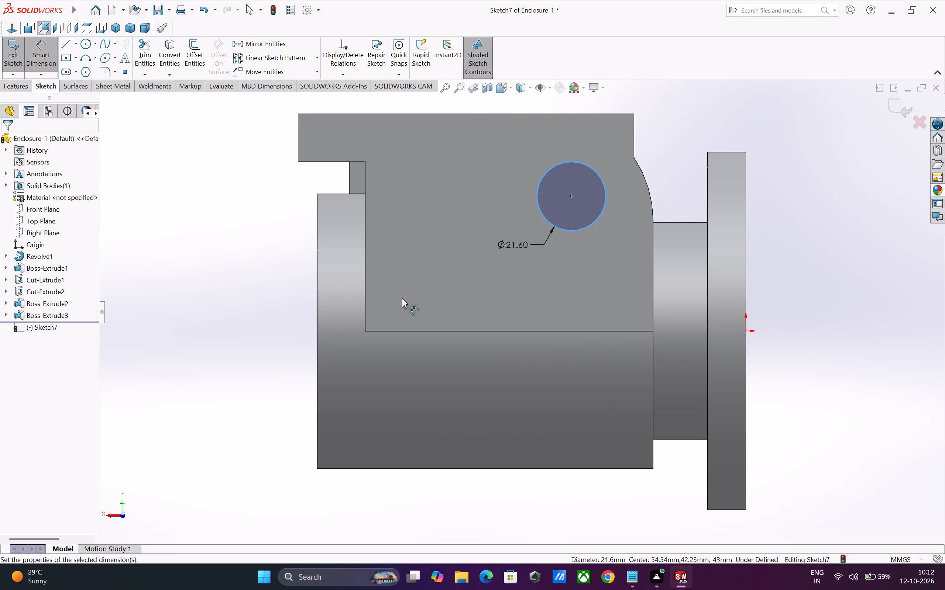
key(7)
key(2)
key(Return)
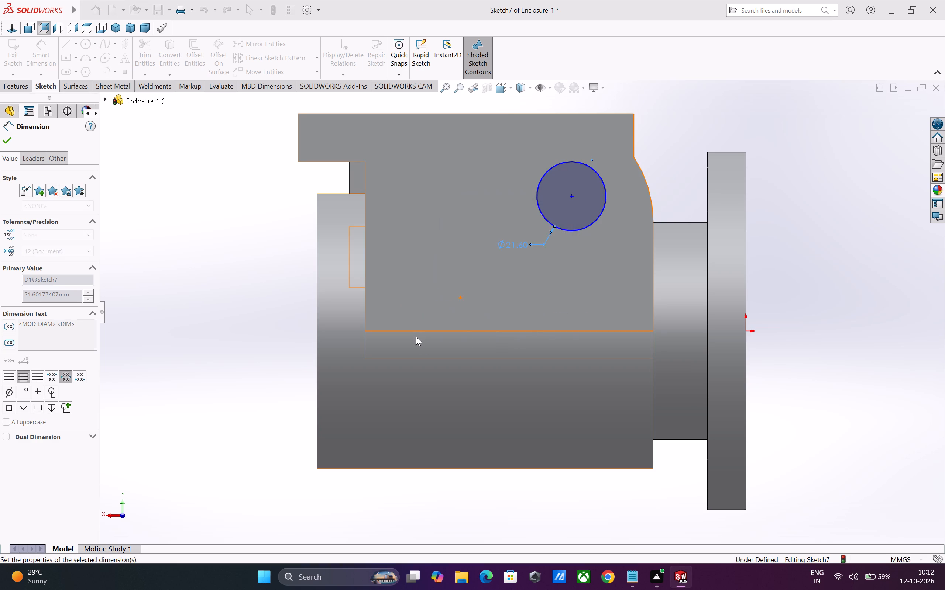
key(Escape)
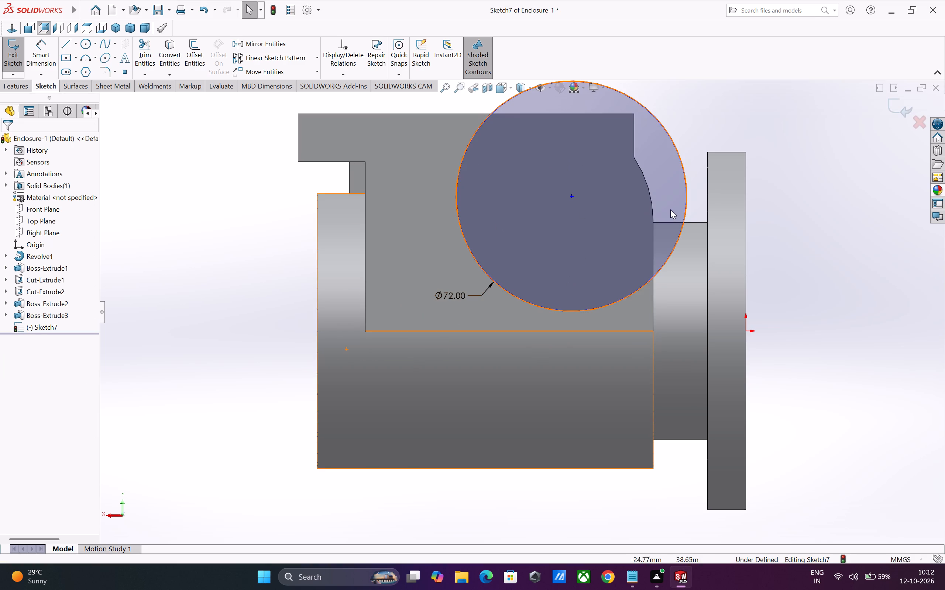
Make the circle's centre concentric with the curved edge at the block's flange-side corner.
click(650, 192)
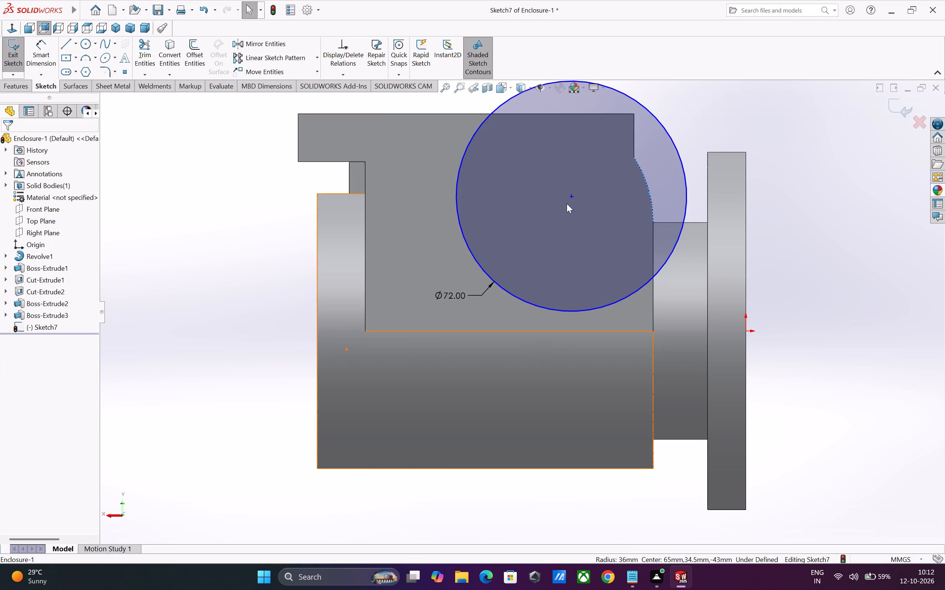
ctrl+click(571, 194)
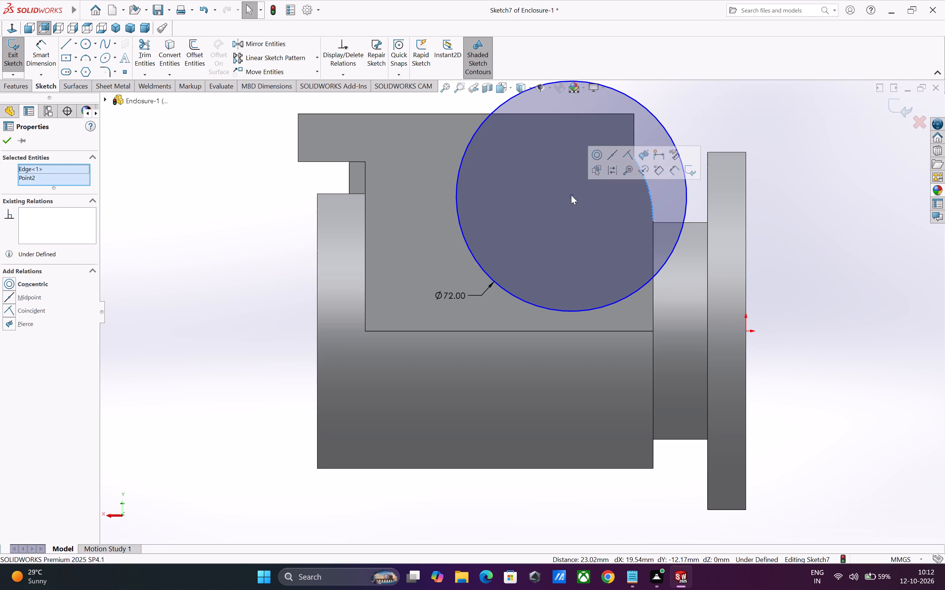
click(599, 155)
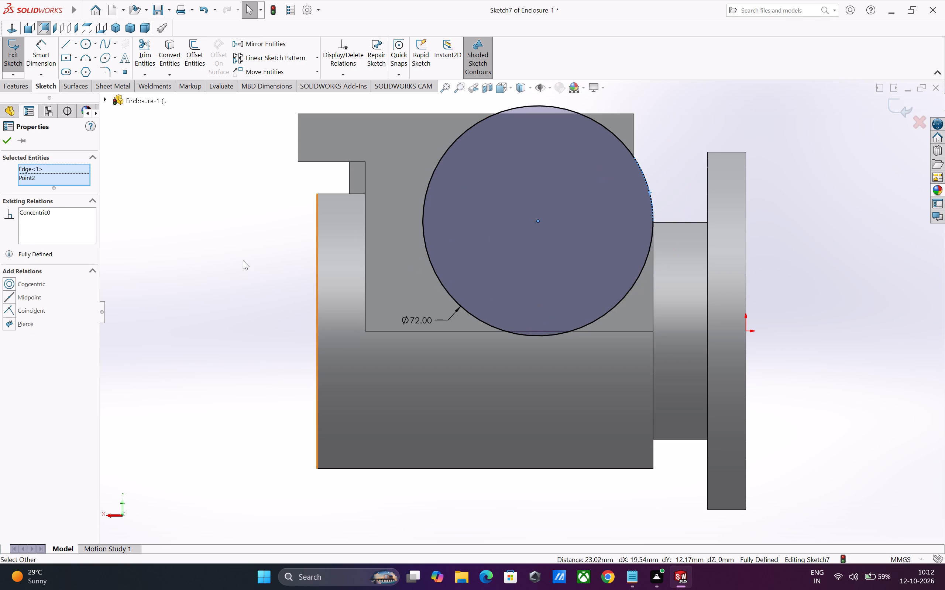
click(109, 266)
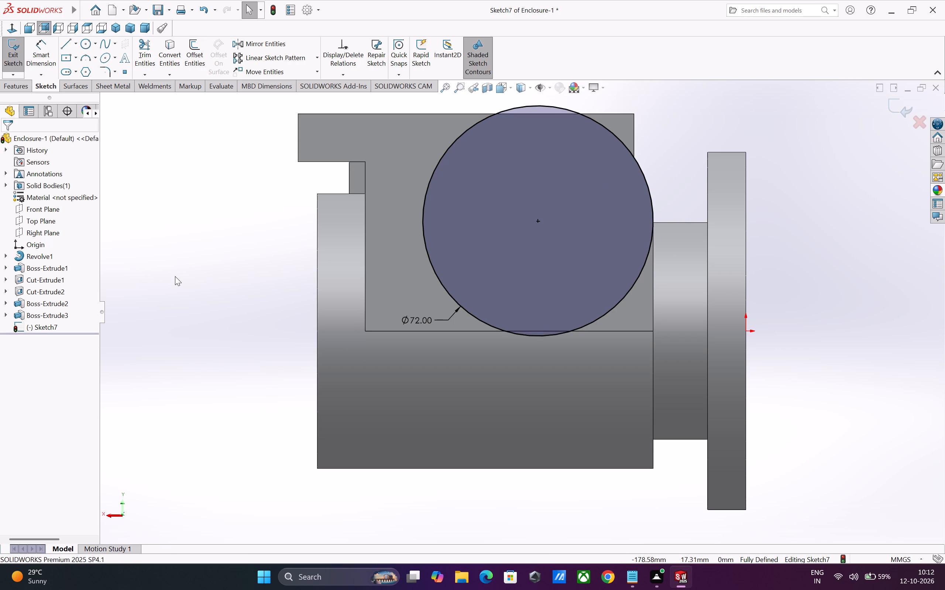
Convert the outline of the block's side face into sketch entities.
click(412, 138)
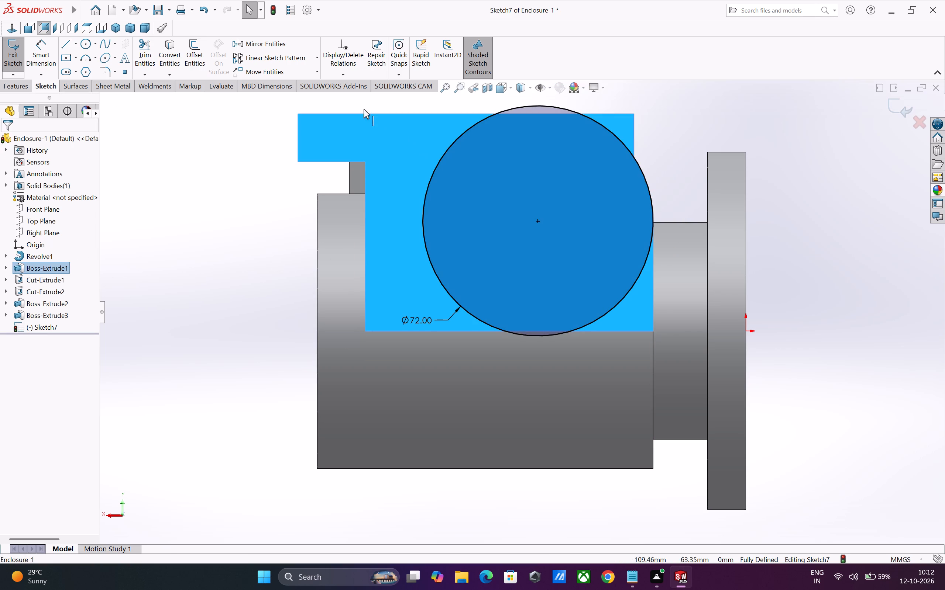
click(172, 58)
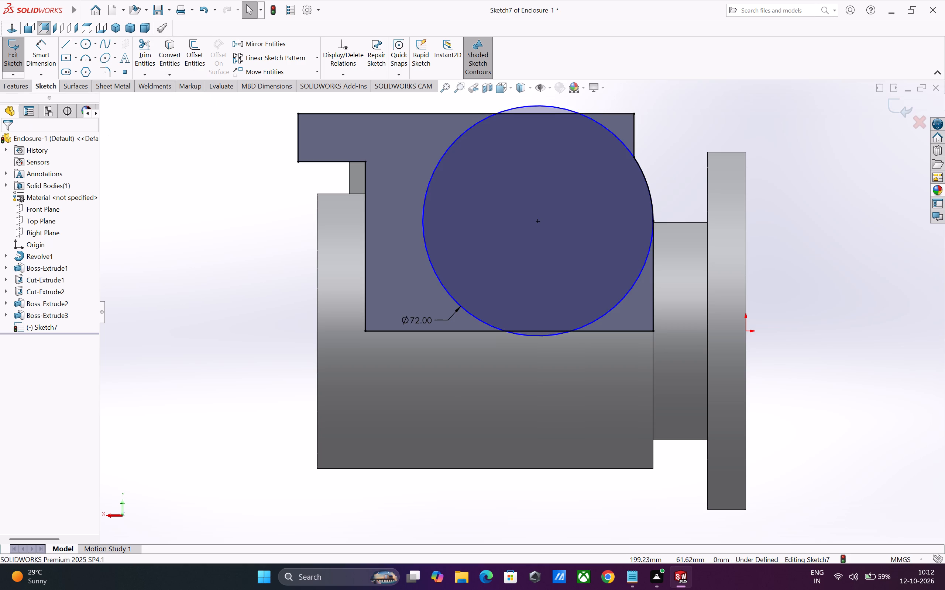
Start an Extruded Boss from the sketch and select the circle's main region inside the block's side face.
click(17, 87)
click(19, 61)
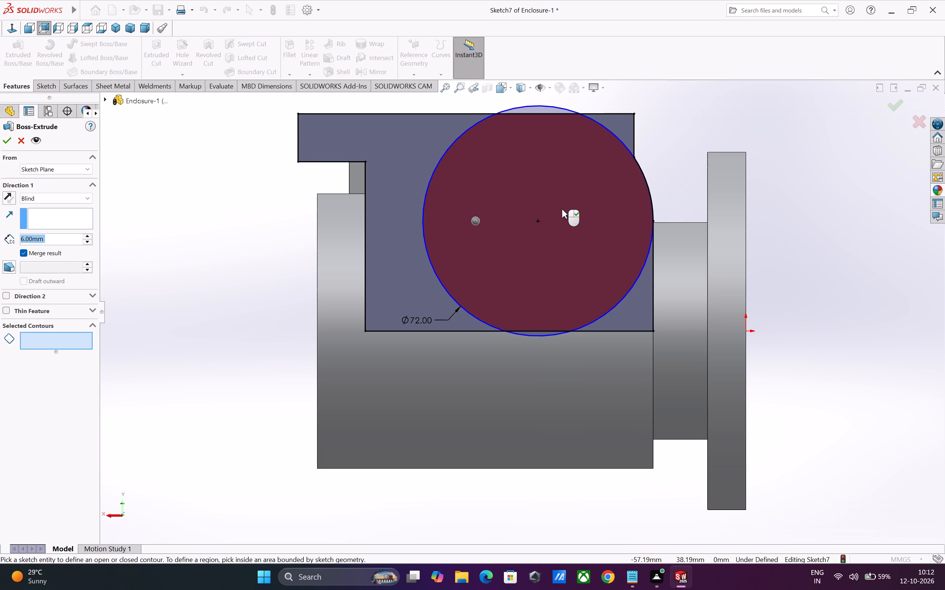
click(562, 209)
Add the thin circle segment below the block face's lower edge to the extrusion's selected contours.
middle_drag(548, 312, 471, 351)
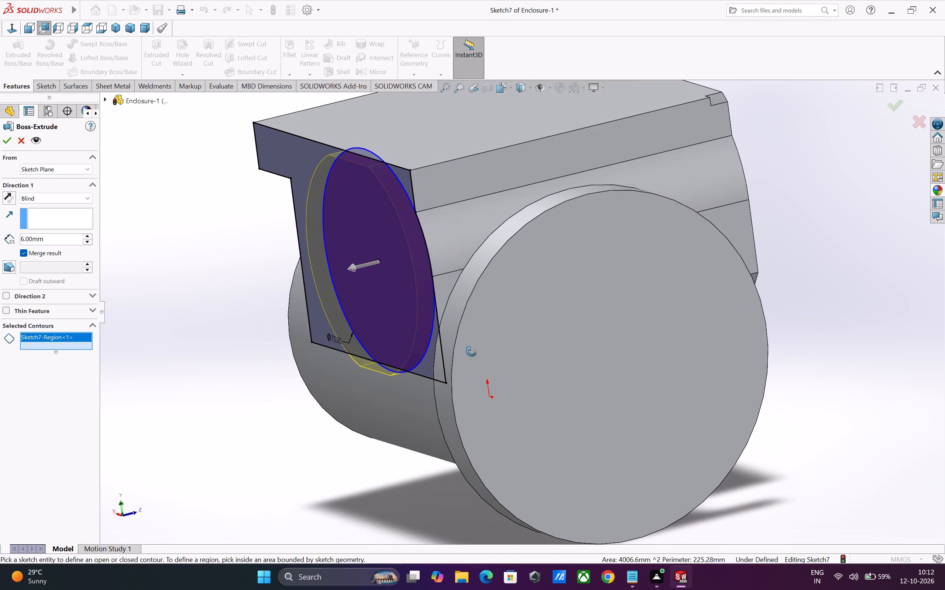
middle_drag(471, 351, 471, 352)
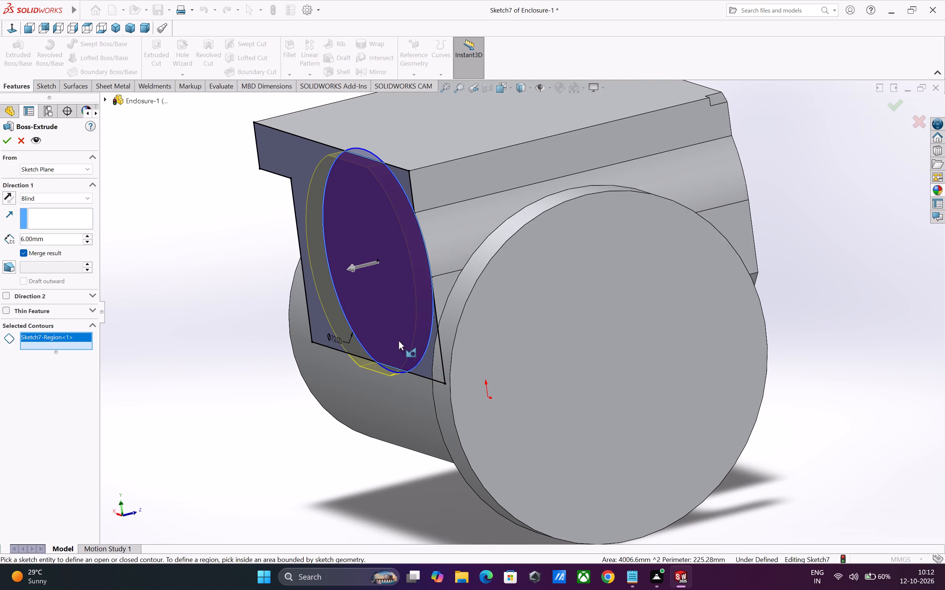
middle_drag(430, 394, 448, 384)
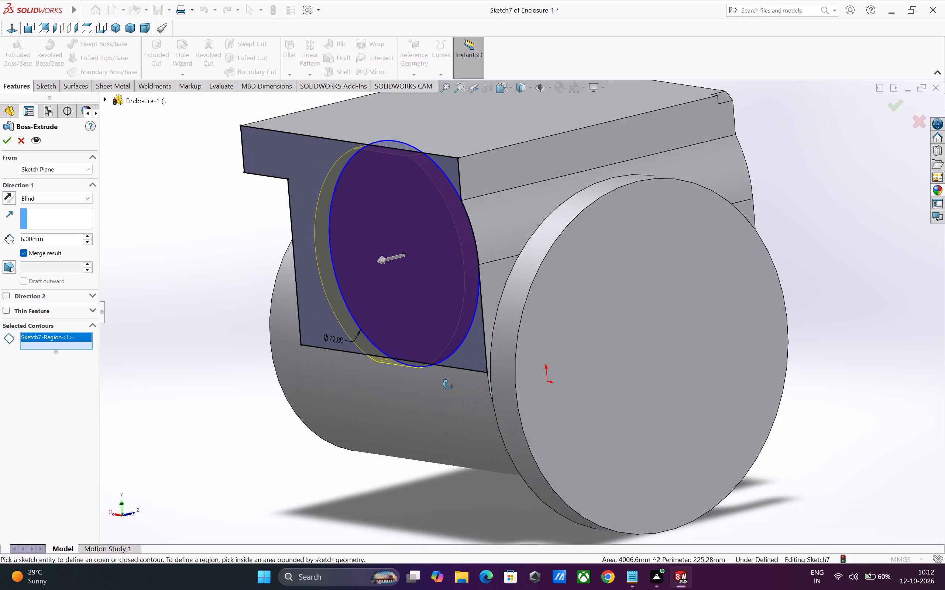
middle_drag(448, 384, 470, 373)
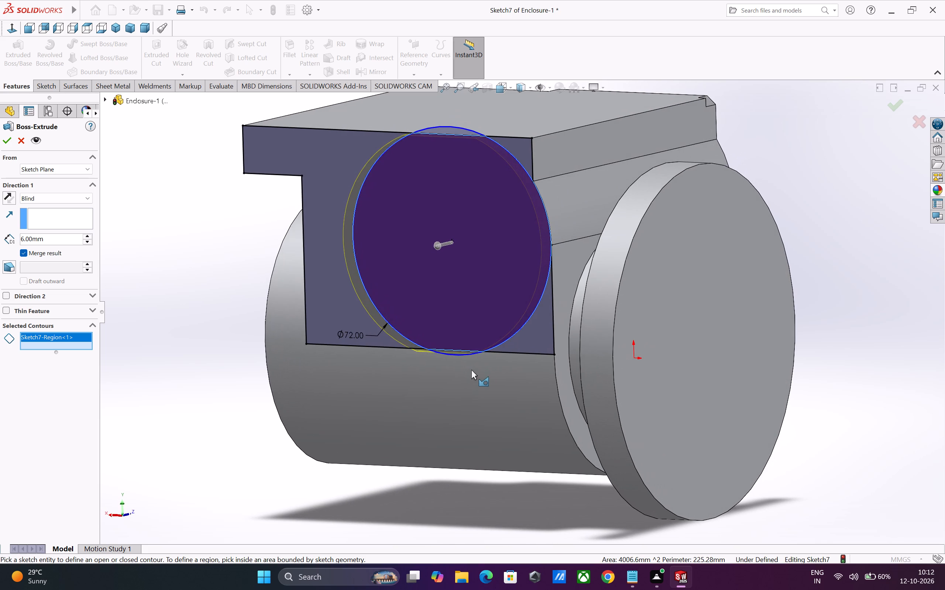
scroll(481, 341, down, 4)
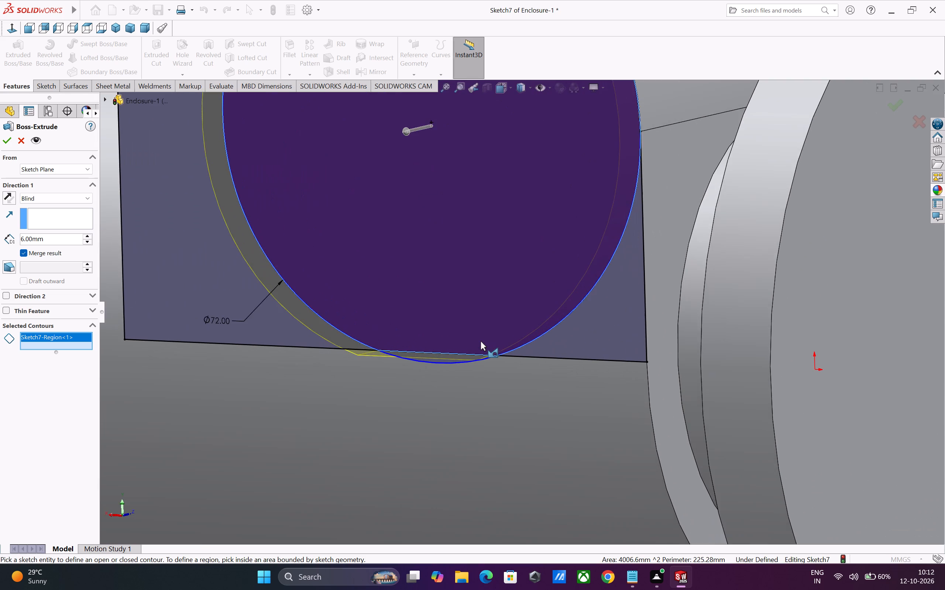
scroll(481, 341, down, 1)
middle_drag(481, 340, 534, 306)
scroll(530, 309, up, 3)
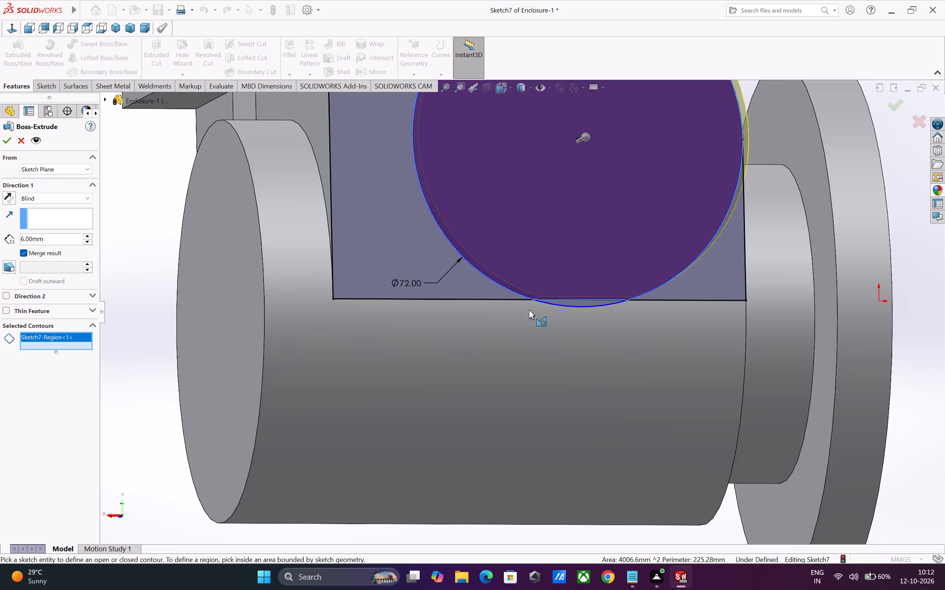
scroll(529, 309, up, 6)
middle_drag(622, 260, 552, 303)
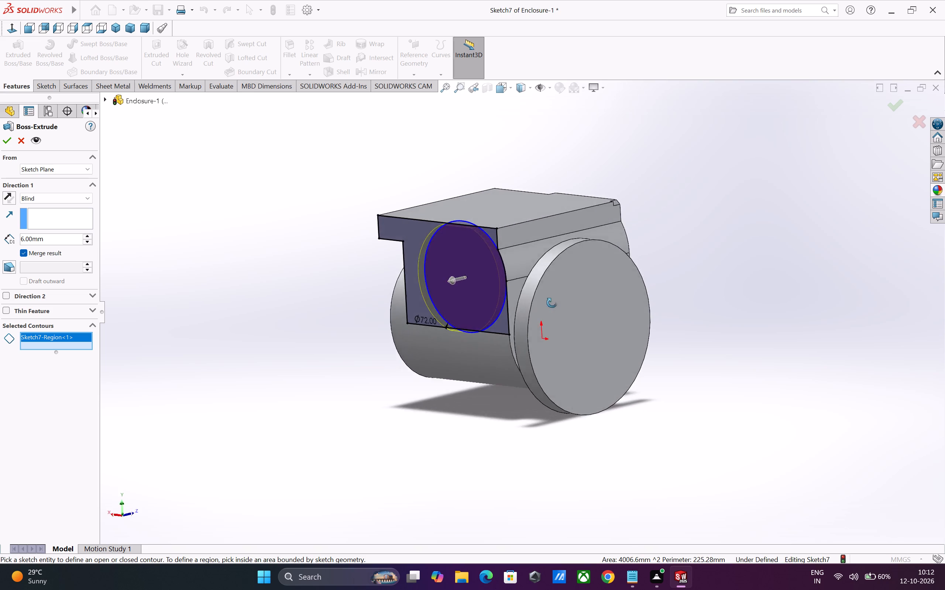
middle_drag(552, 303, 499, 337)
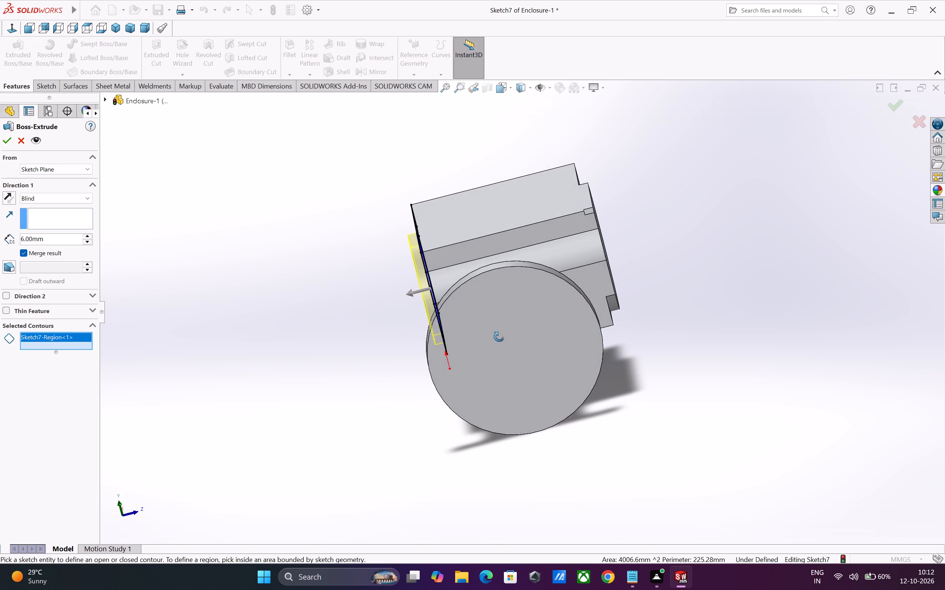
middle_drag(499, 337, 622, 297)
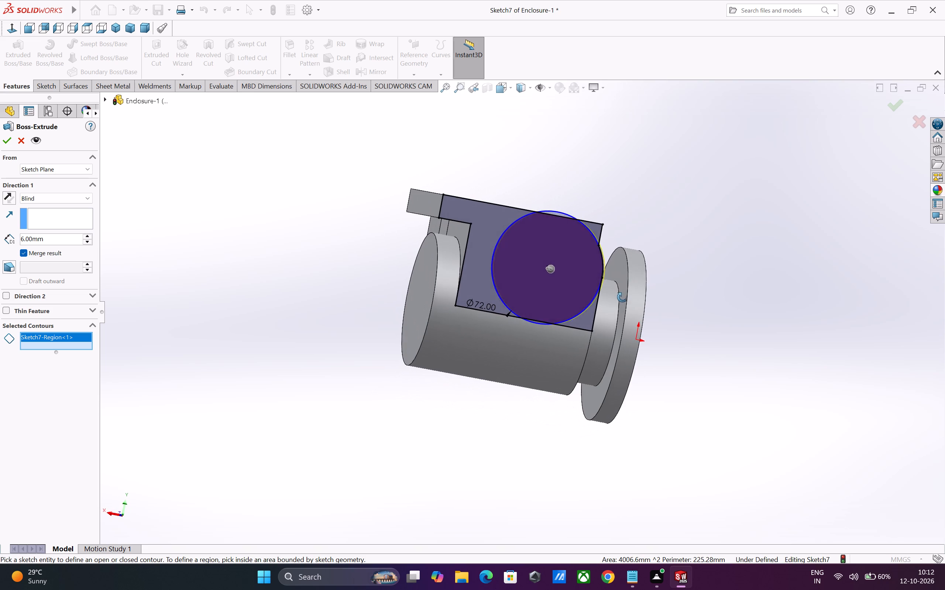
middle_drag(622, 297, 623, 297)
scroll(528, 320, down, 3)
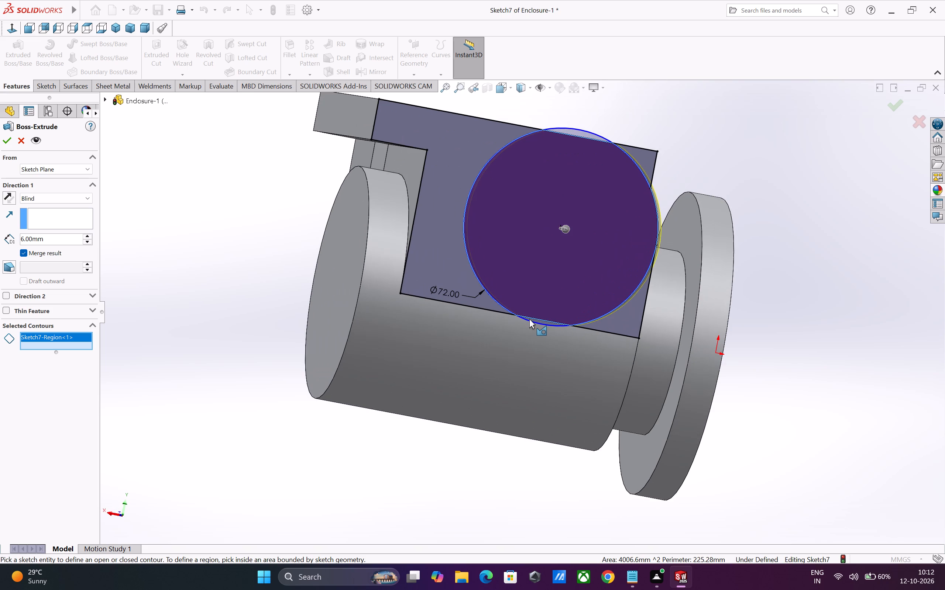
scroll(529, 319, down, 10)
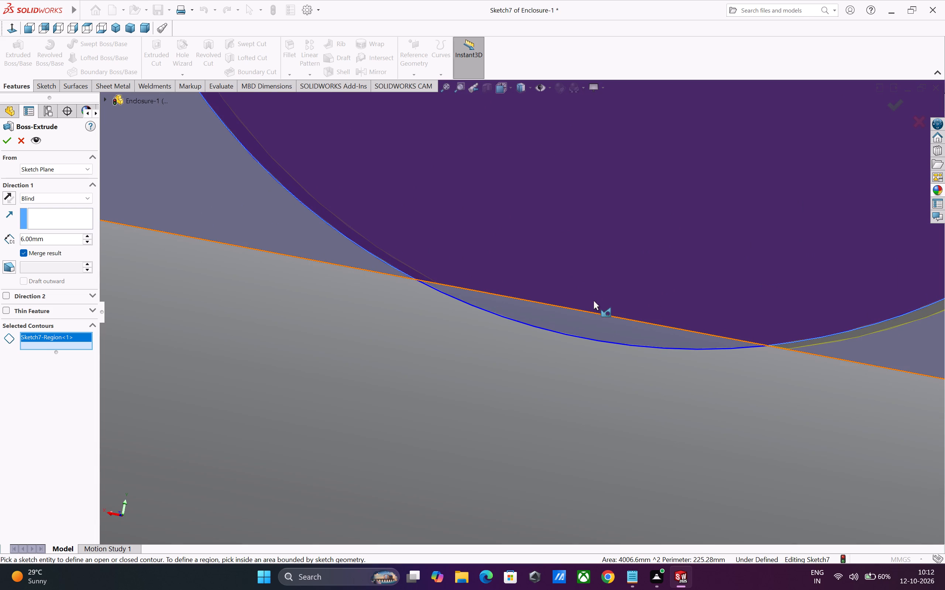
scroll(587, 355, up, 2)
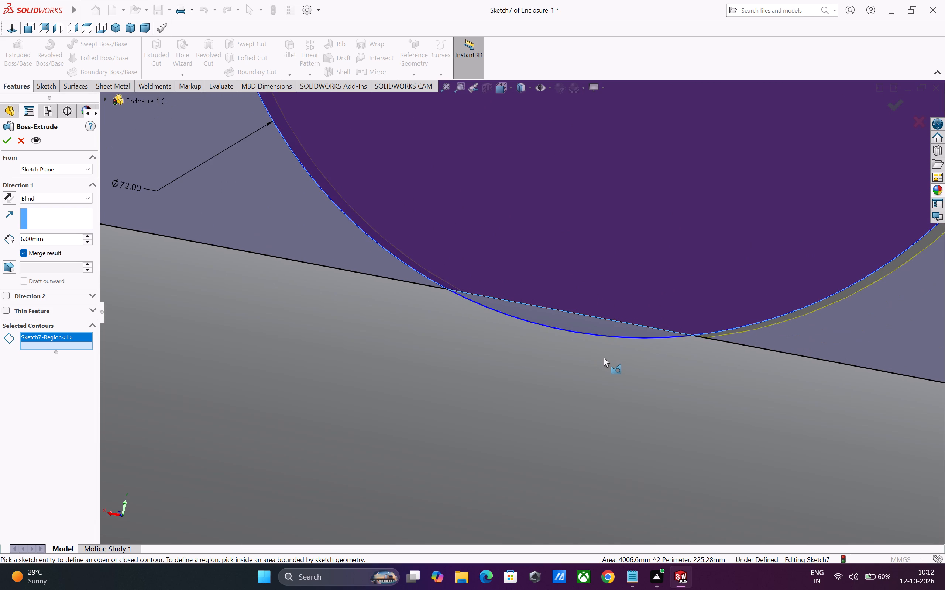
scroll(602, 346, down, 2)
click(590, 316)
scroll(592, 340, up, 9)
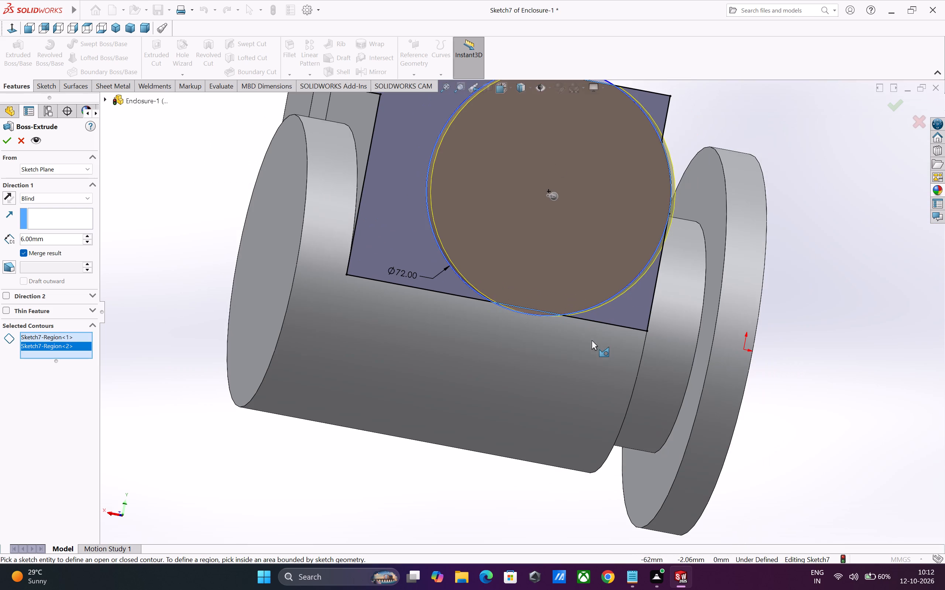
Set the blind extrusion depth to 5 mm.
double_click(63, 241)
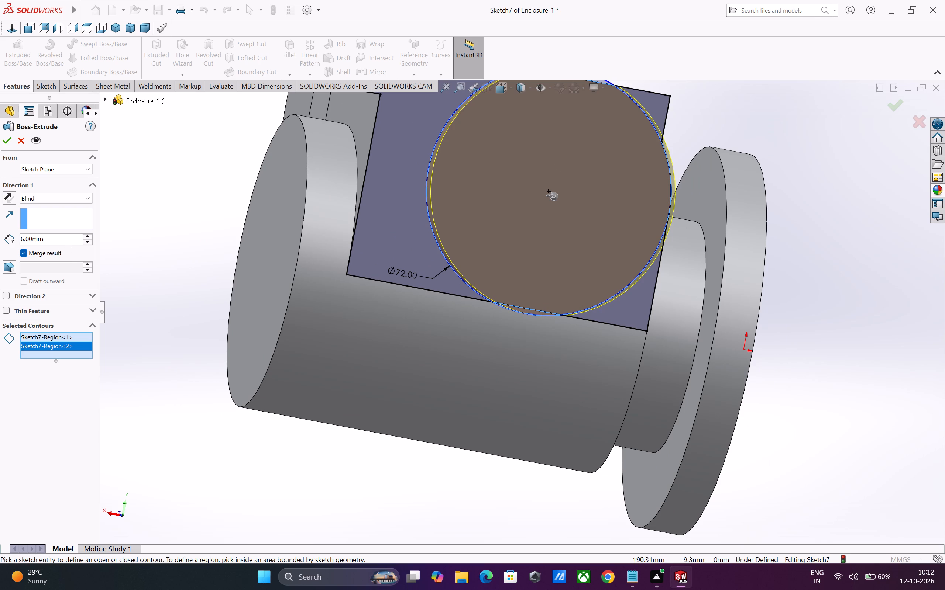
double_click(53, 242)
key(5)
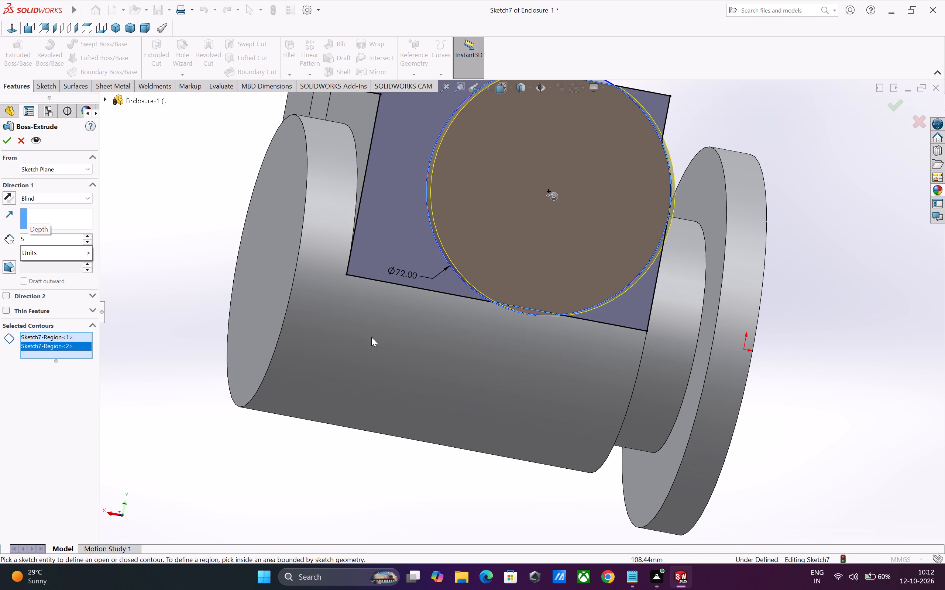
key(Return)
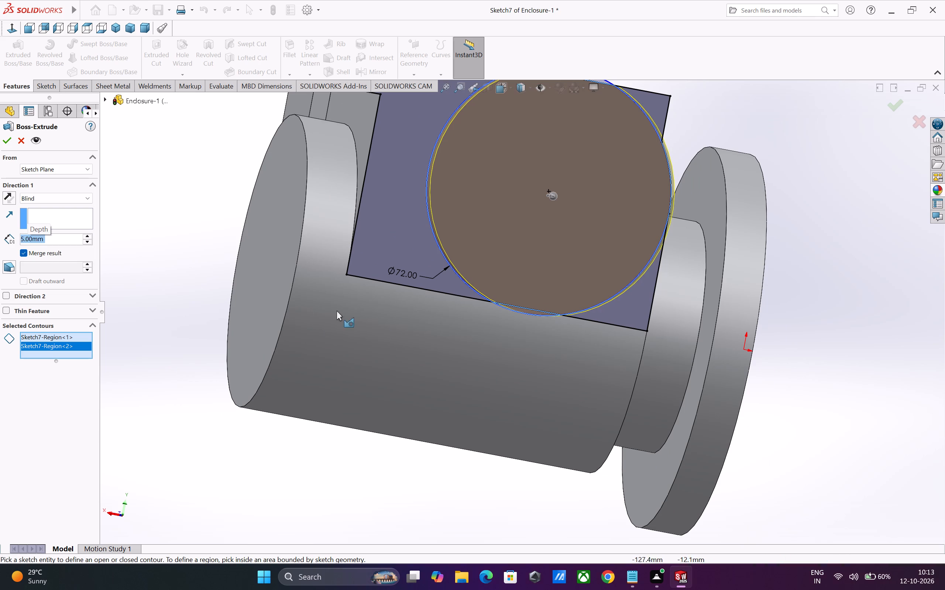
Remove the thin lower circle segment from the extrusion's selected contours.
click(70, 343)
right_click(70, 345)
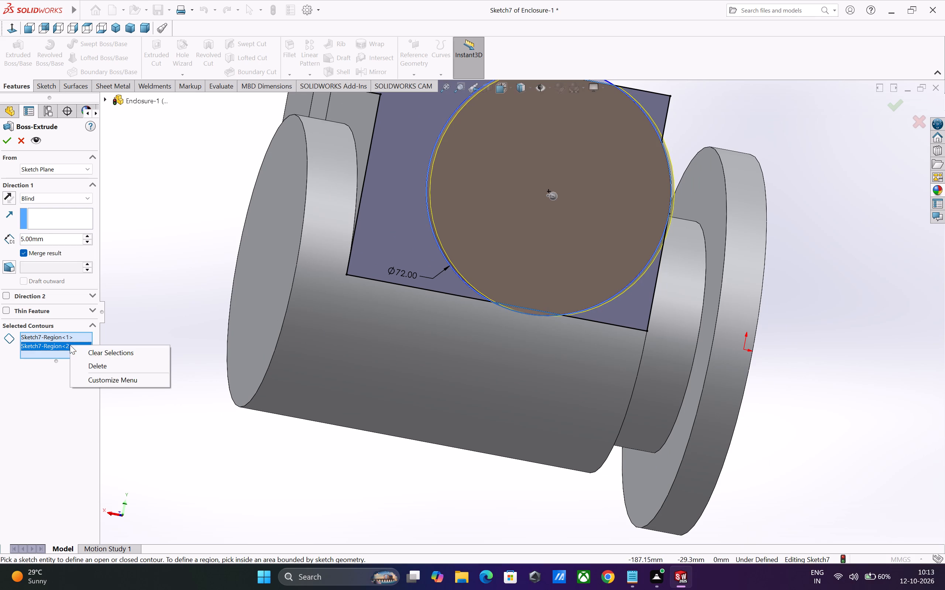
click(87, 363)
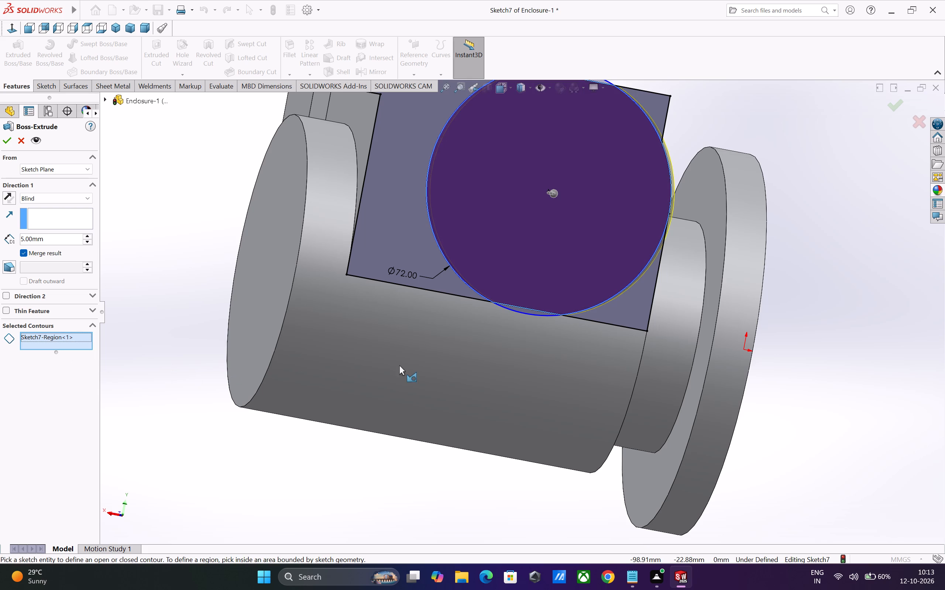
Check the preview around the circle's edges and complete the 5 mm boss extrusion from the single circle region.
scroll(508, 381, up, 2)
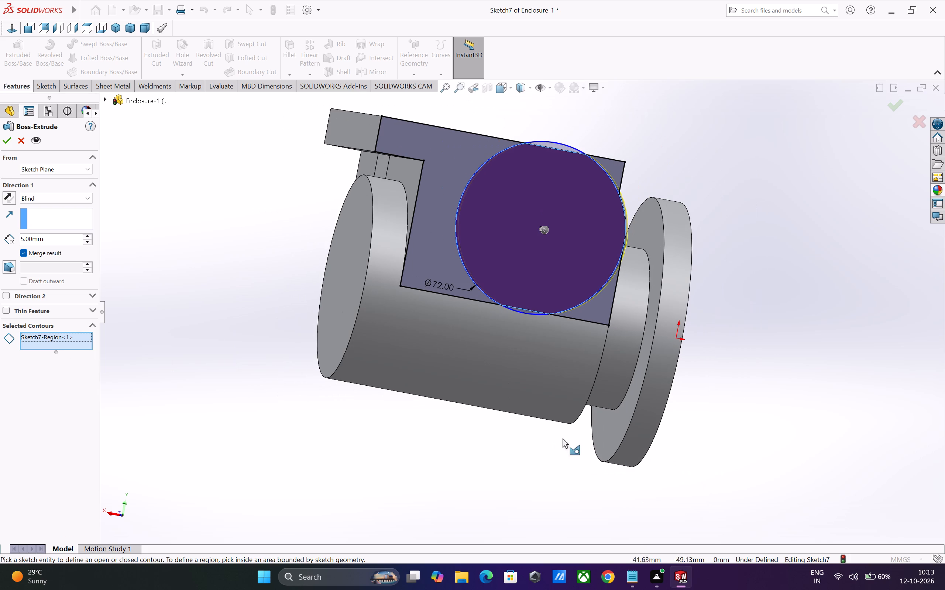
middle_drag(721, 440, 690, 455)
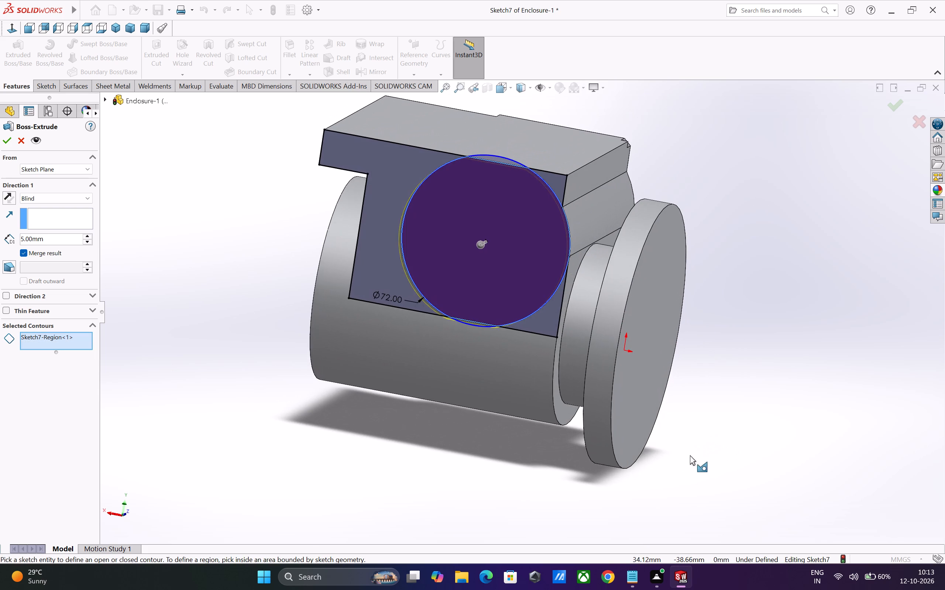
scroll(547, 420, up, 3)
middle_drag(631, 407, 616, 416)
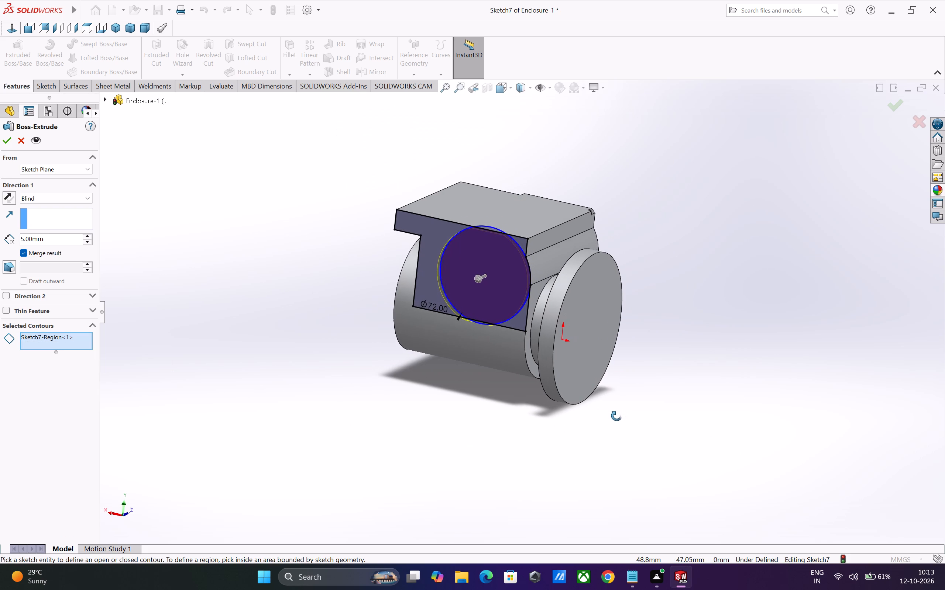
middle_drag(616, 416, 614, 418)
scroll(502, 333, up, 2)
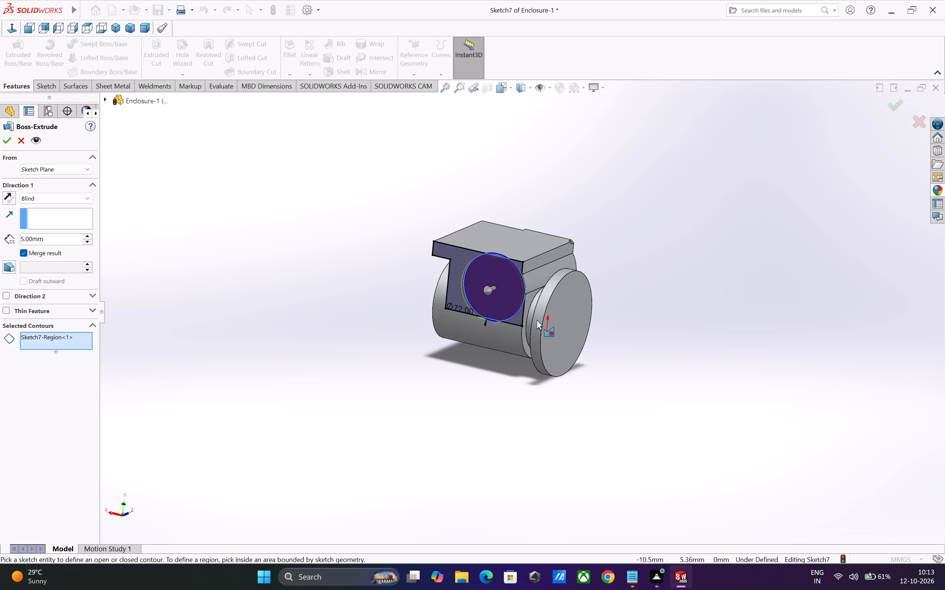
scroll(519, 284, down, 2)
middle_drag(693, 414, 751, 362)
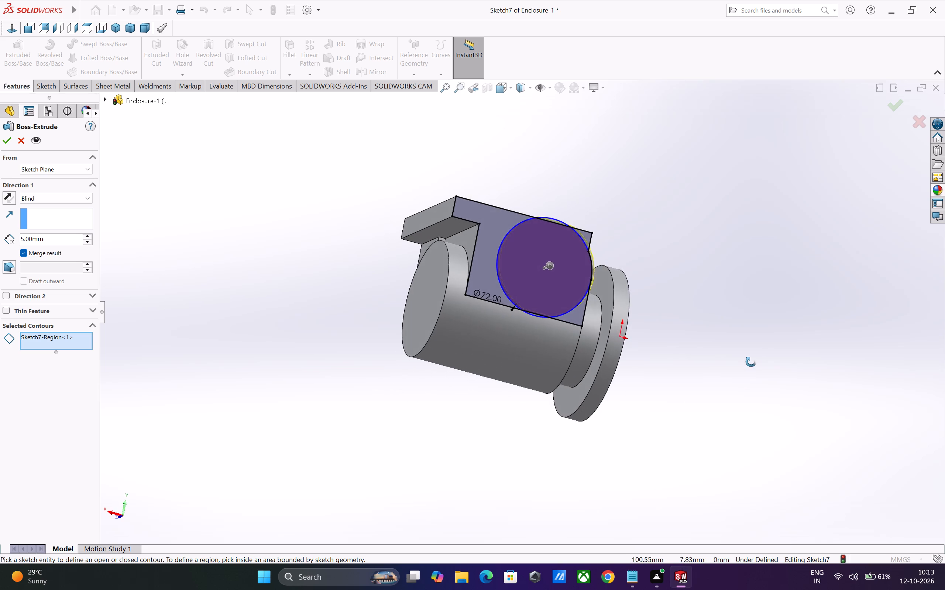
middle_drag(751, 362, 650, 422)
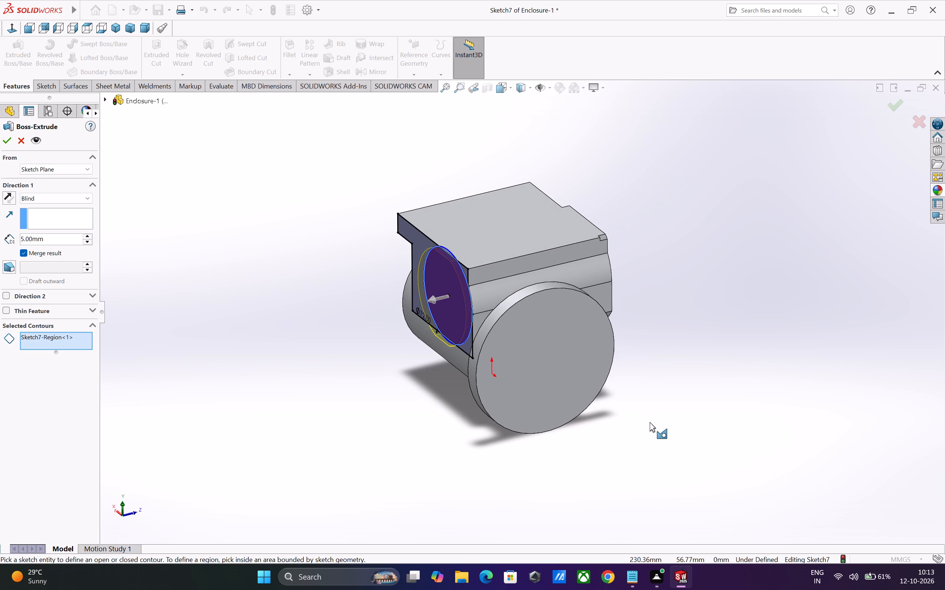
scroll(554, 301, down, 5)
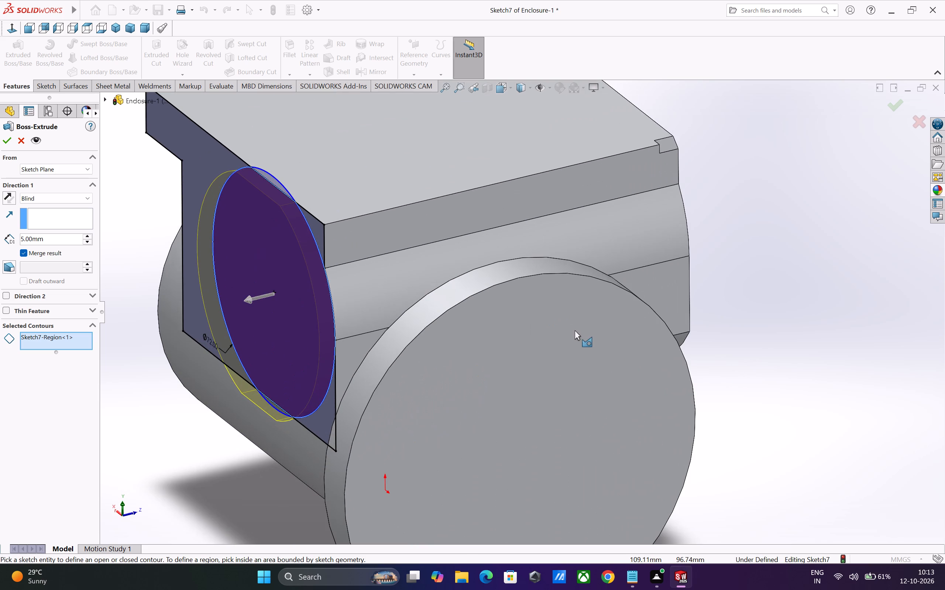
scroll(289, 434, down, 3)
scroll(315, 336, down, 6)
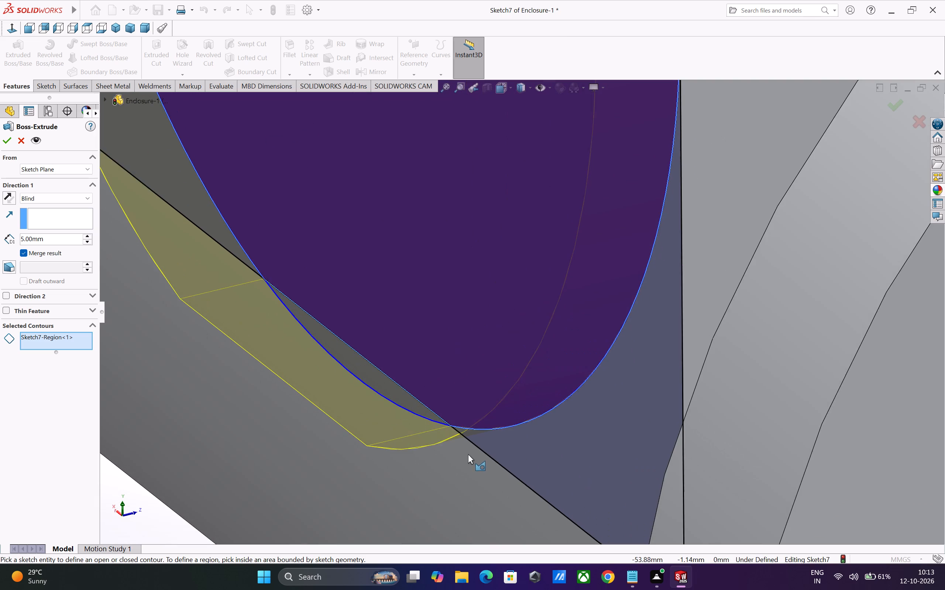
middle_drag(469, 454, 471, 423)
scroll(471, 426, up, 4)
middle_drag(472, 465, 483, 386)
scroll(472, 465, up, 1)
middle_drag(479, 470, 532, 499)
scroll(530, 500, up, 2)
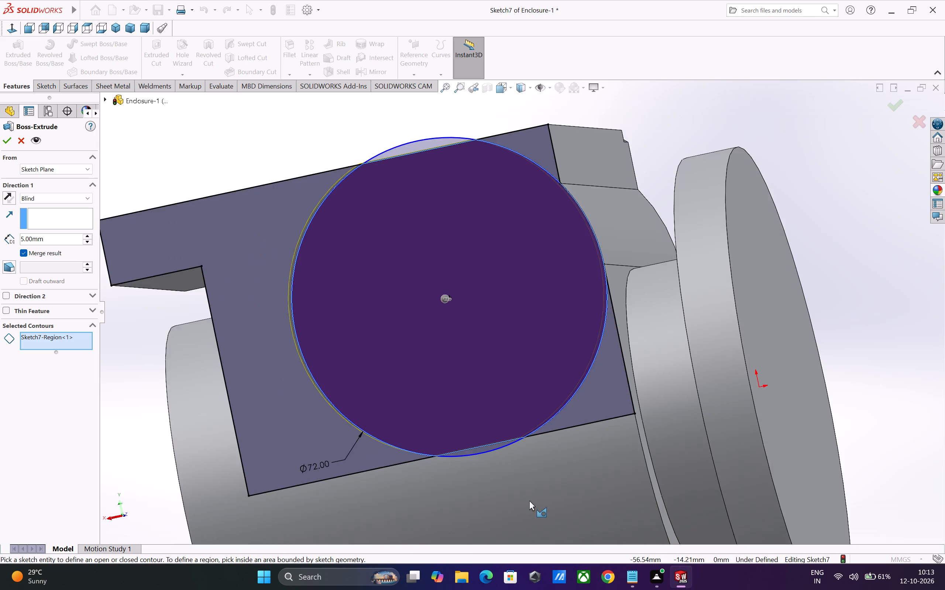
scroll(529, 500, up, 4)
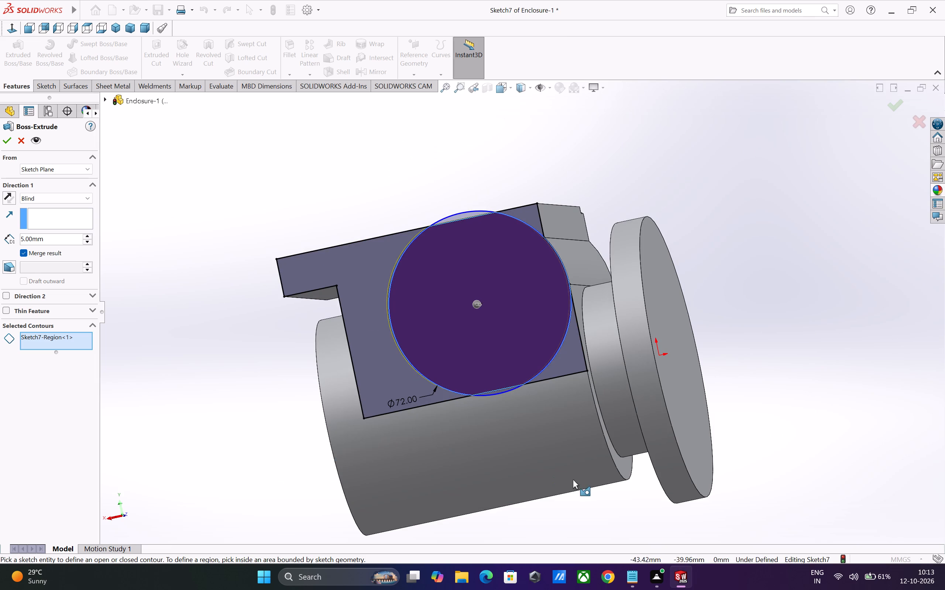
scroll(672, 492, up, 2)
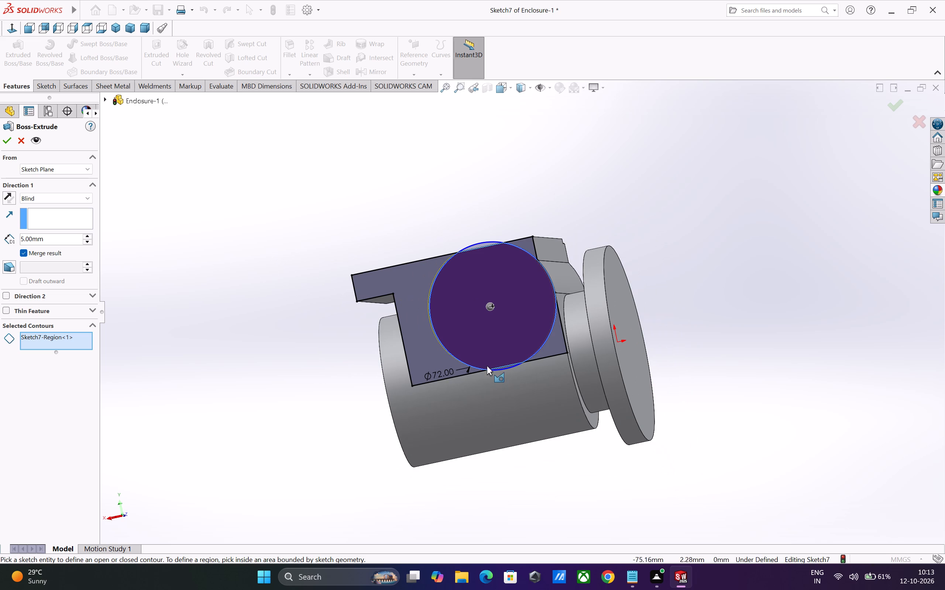
scroll(487, 363, down, 2)
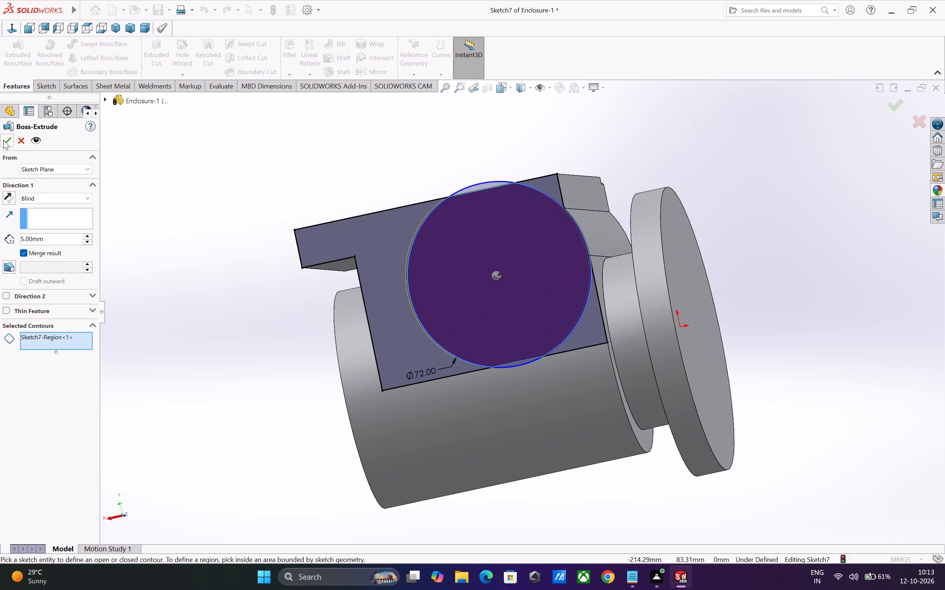
click(3, 140)
Inspect the new raised circular pad and the surrounding block and flange from several angles.
click(306, 441)
middle_drag(371, 436, 446, 424)
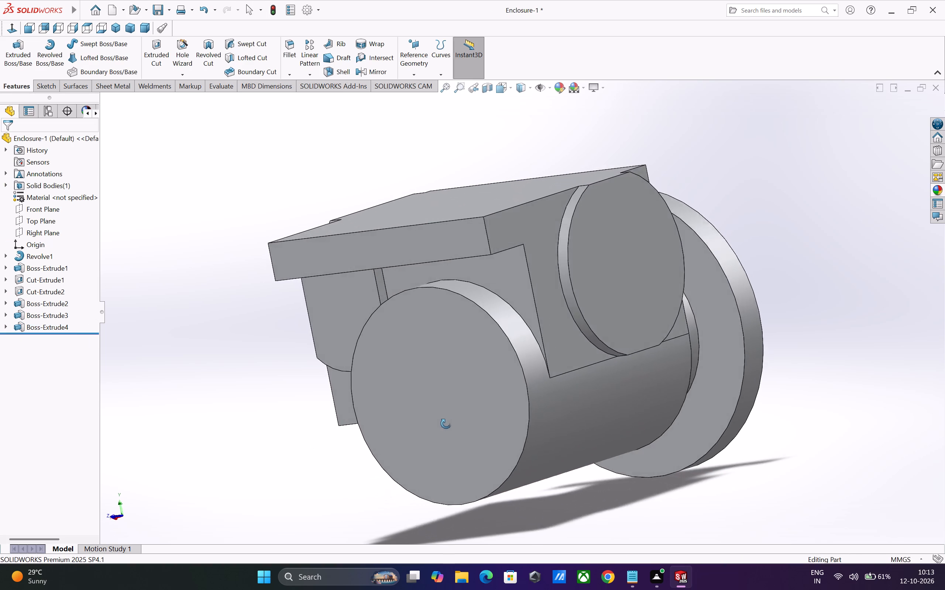
middle_drag(446, 424, 432, 436)
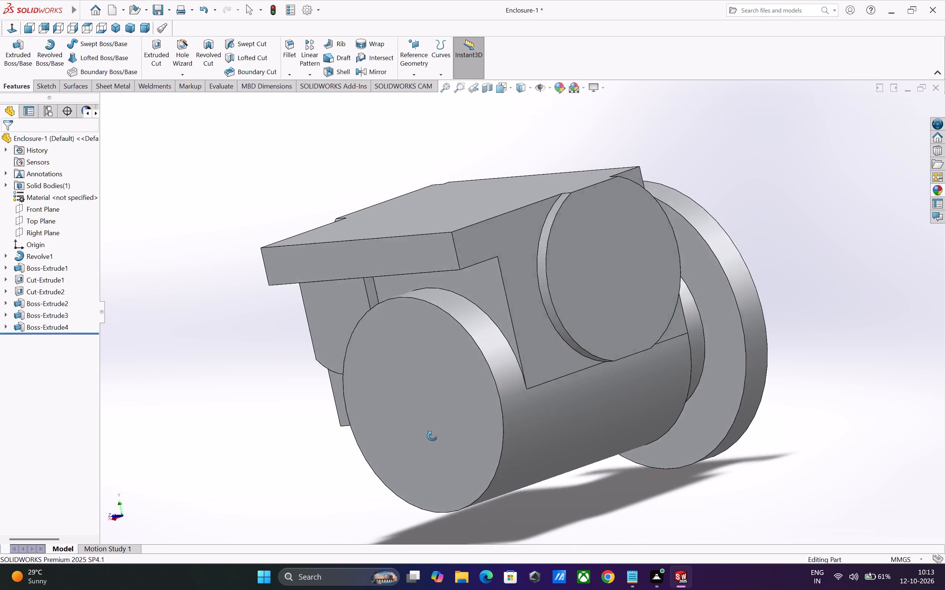
middle_drag(432, 436, 333, 496)
scroll(365, 470, up, 2)
middle_drag(384, 456, 429, 435)
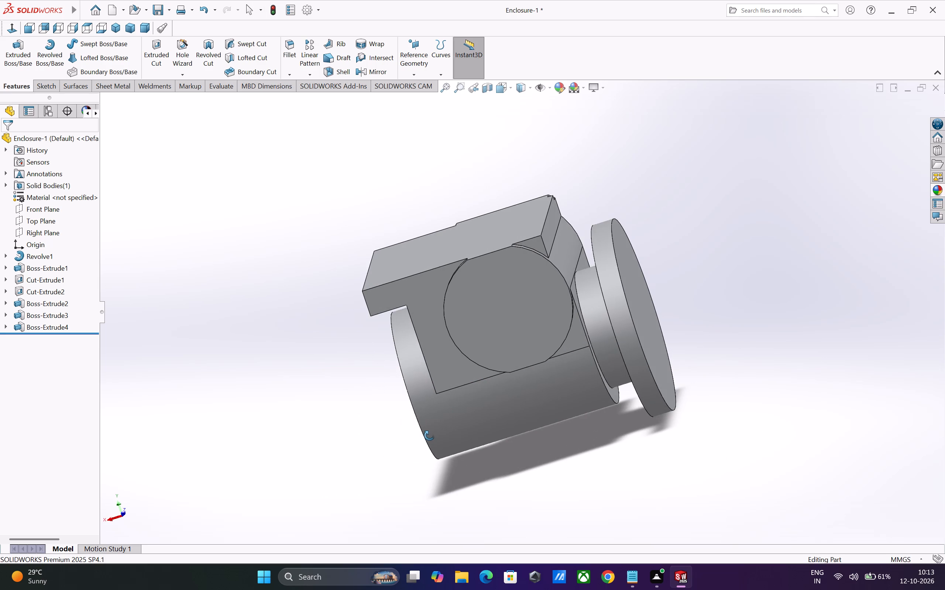
middle_drag(429, 435, 459, 420)
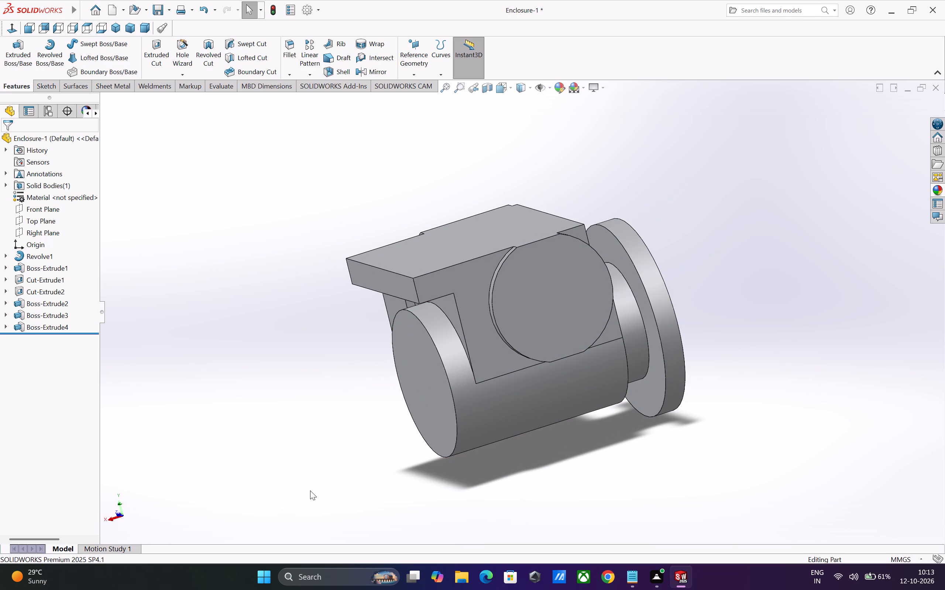
Inspect the raised circular pads, block and flange of the enclosure from several angles.
scroll(408, 500, up, 3)
scroll(473, 378, down, 3)
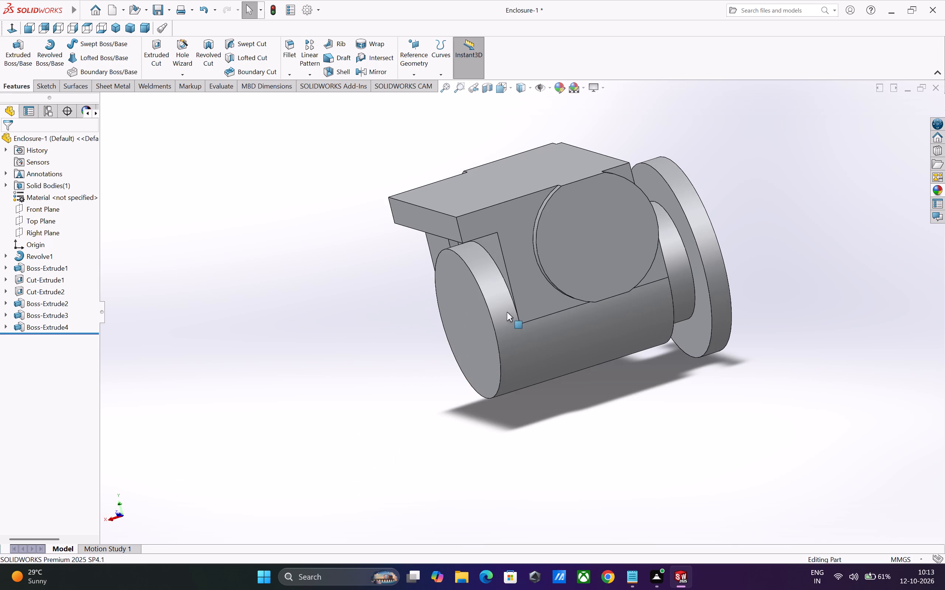
middle_drag(507, 318, 344, 405)
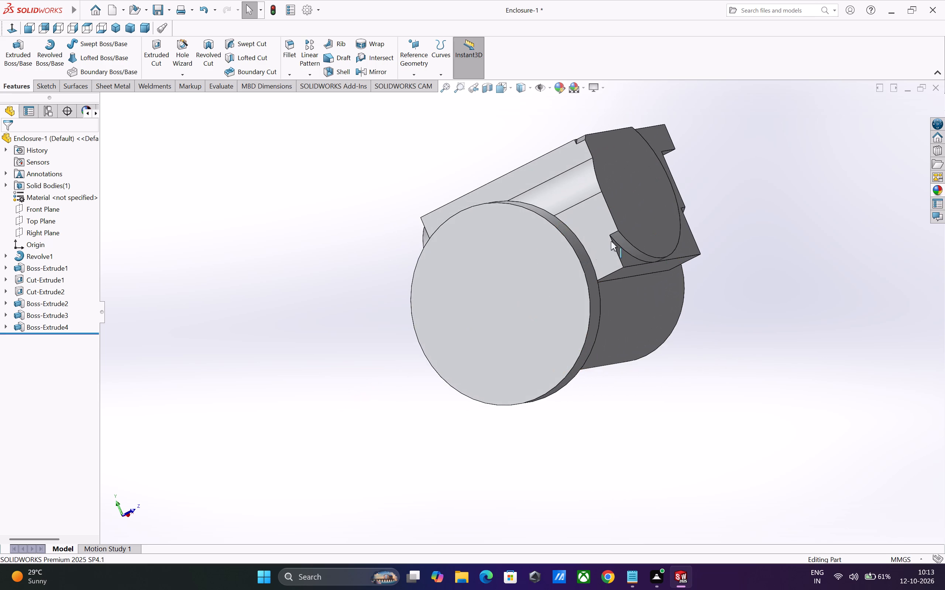
middle_drag(631, 230, 523, 294)
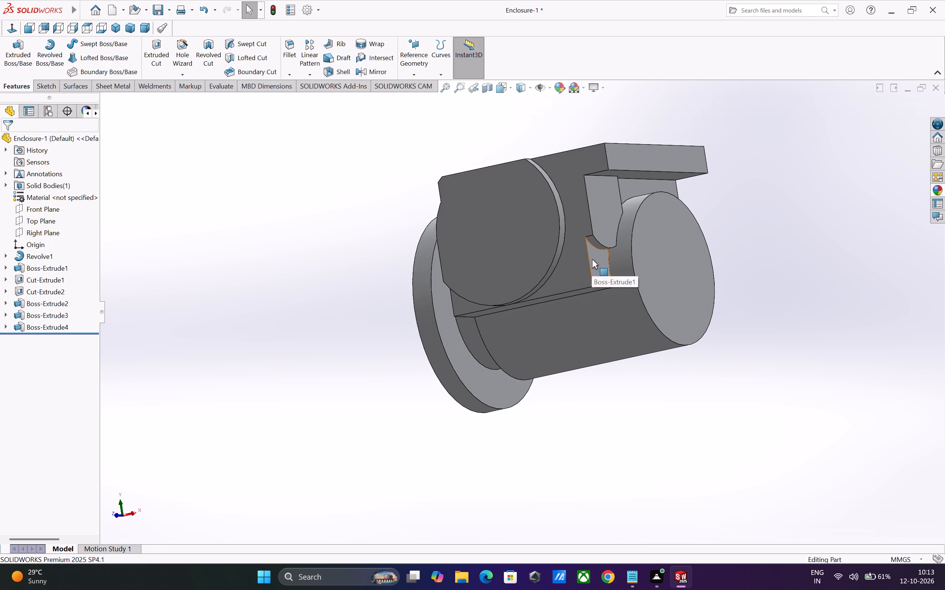
middle_drag(592, 259, 456, 337)
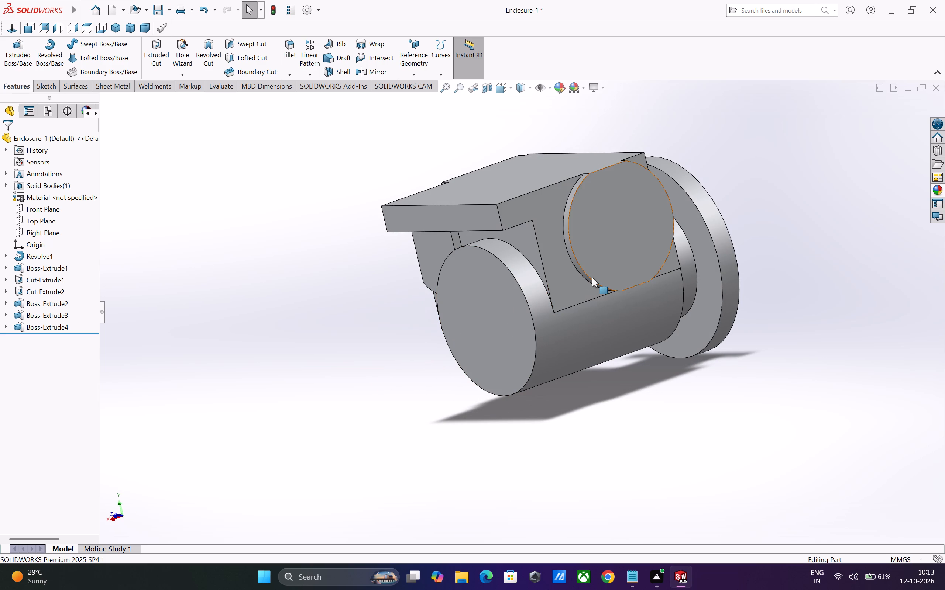
middle_drag(584, 283, 498, 332)
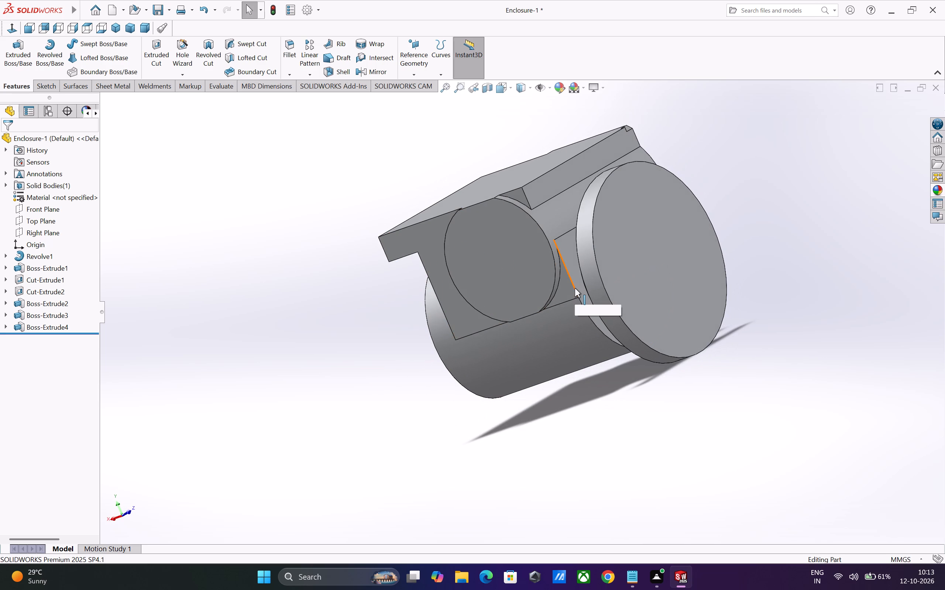
middle_drag(574, 288, 619, 266)
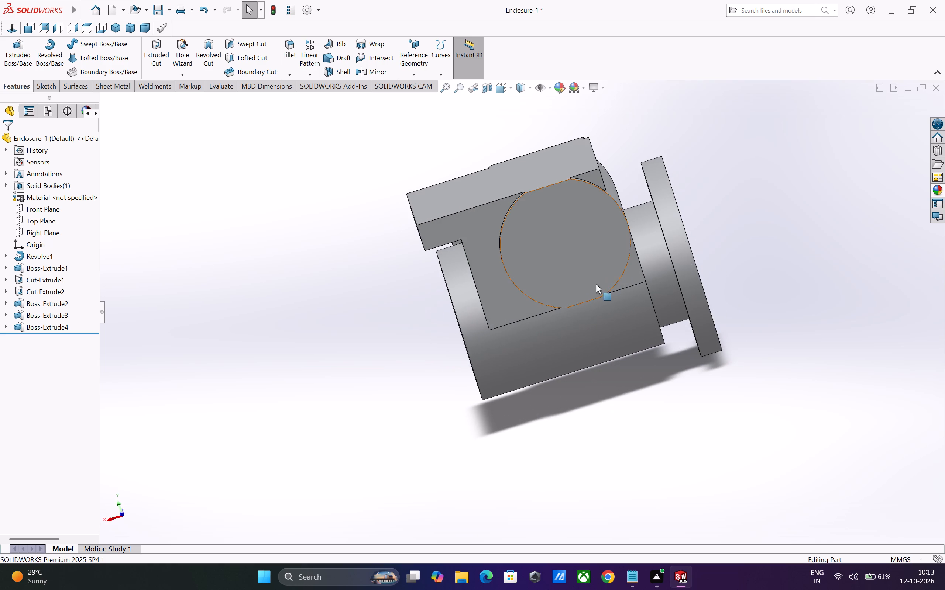
middle_drag(568, 305, 652, 264)
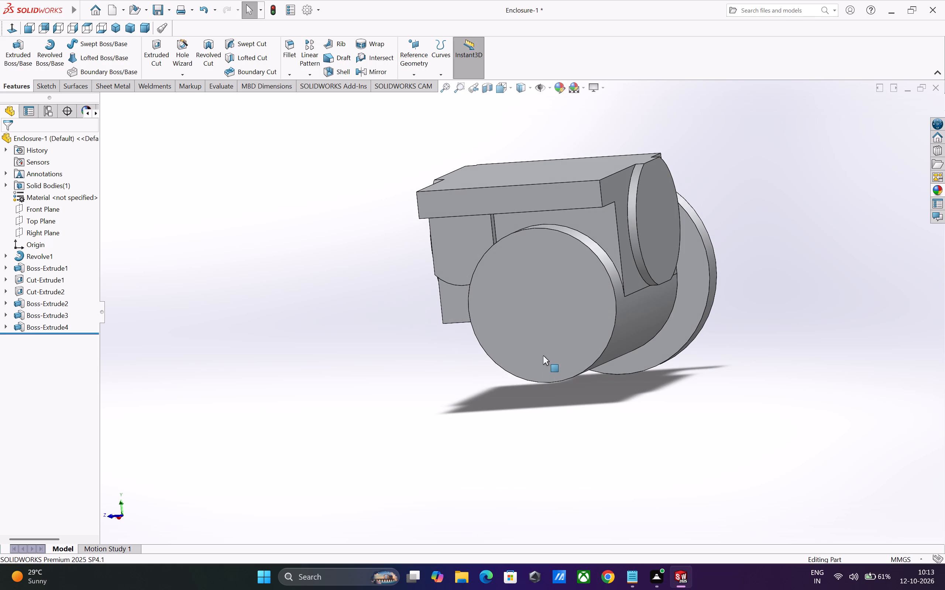
middle_drag(572, 341, 646, 307)
middle_drag(611, 333, 632, 323)
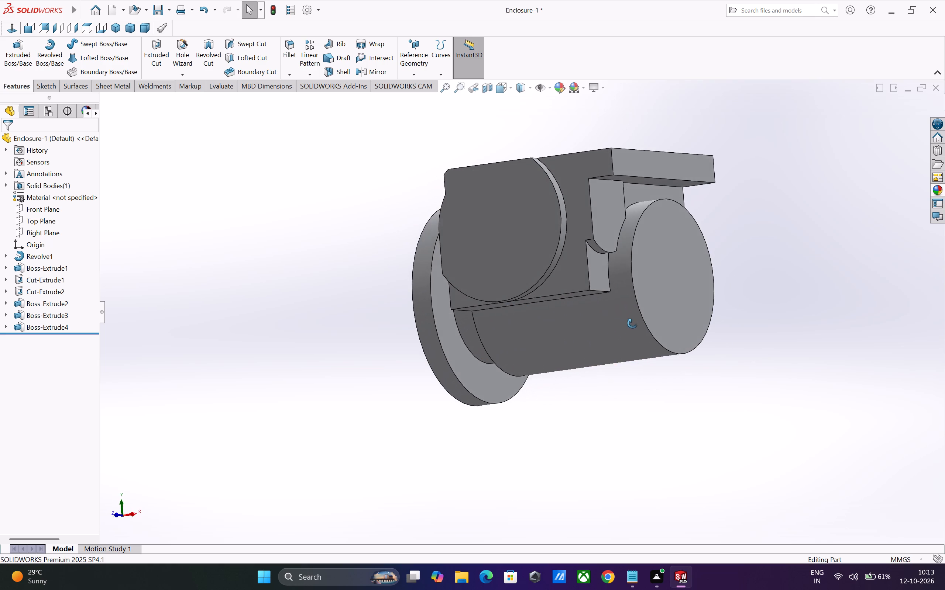
middle_drag(632, 323, 494, 402)
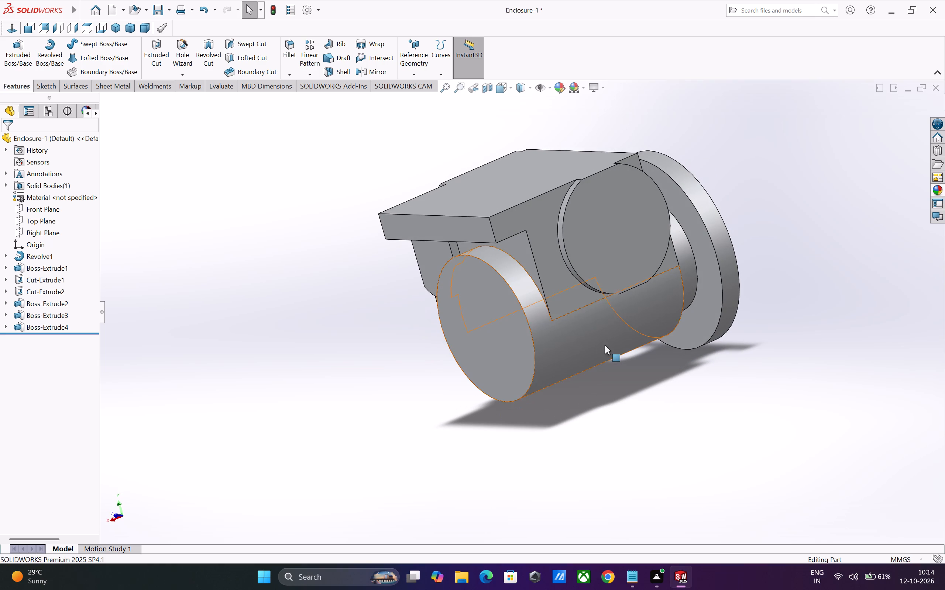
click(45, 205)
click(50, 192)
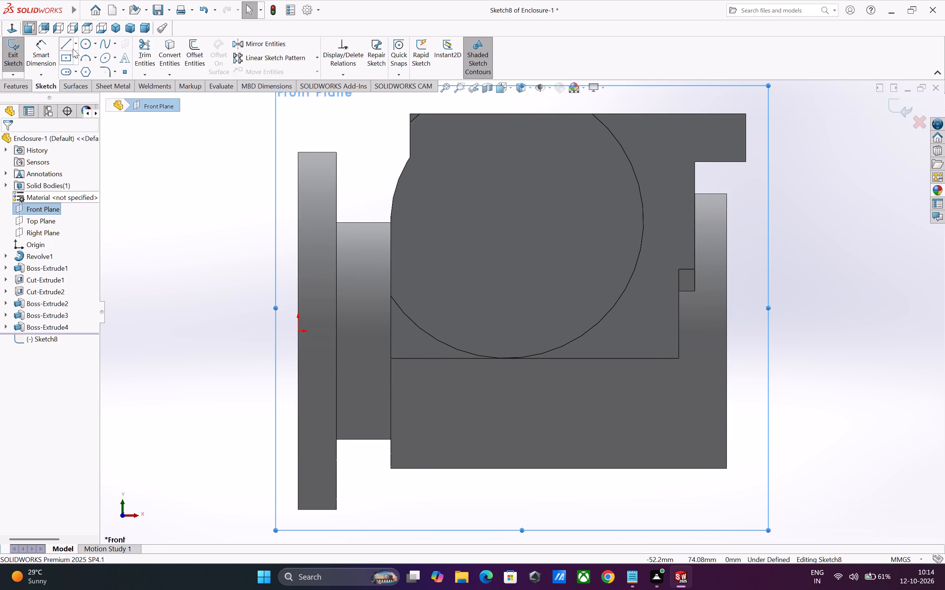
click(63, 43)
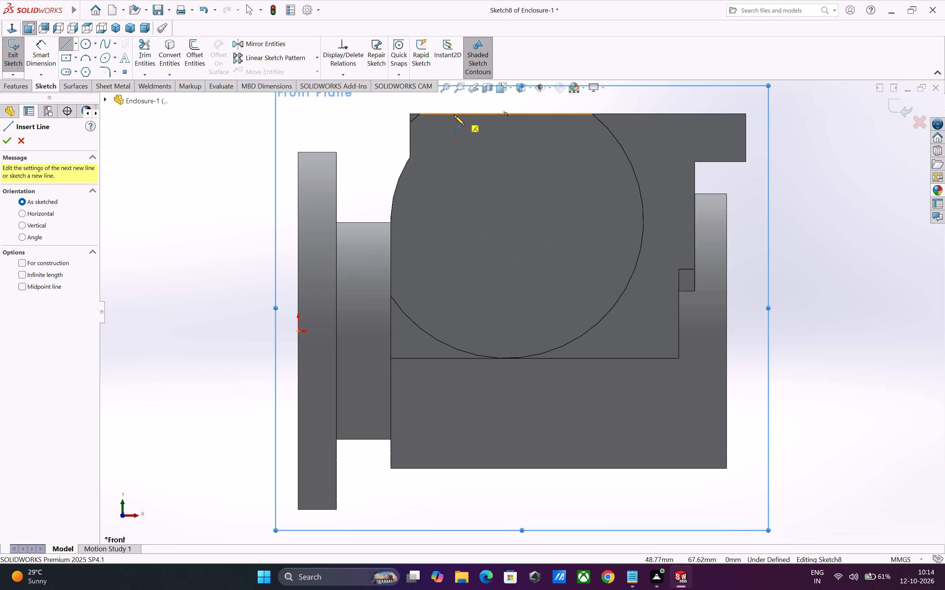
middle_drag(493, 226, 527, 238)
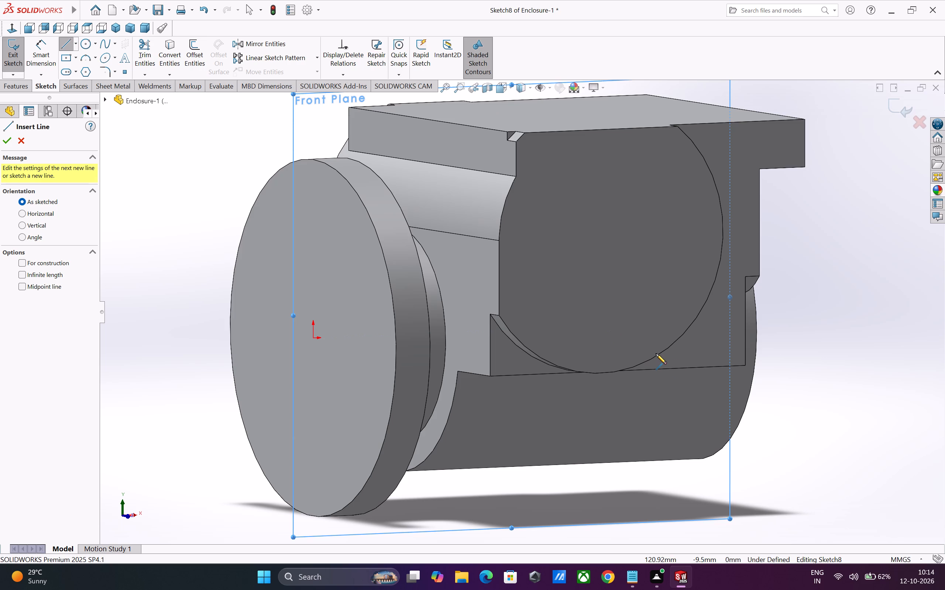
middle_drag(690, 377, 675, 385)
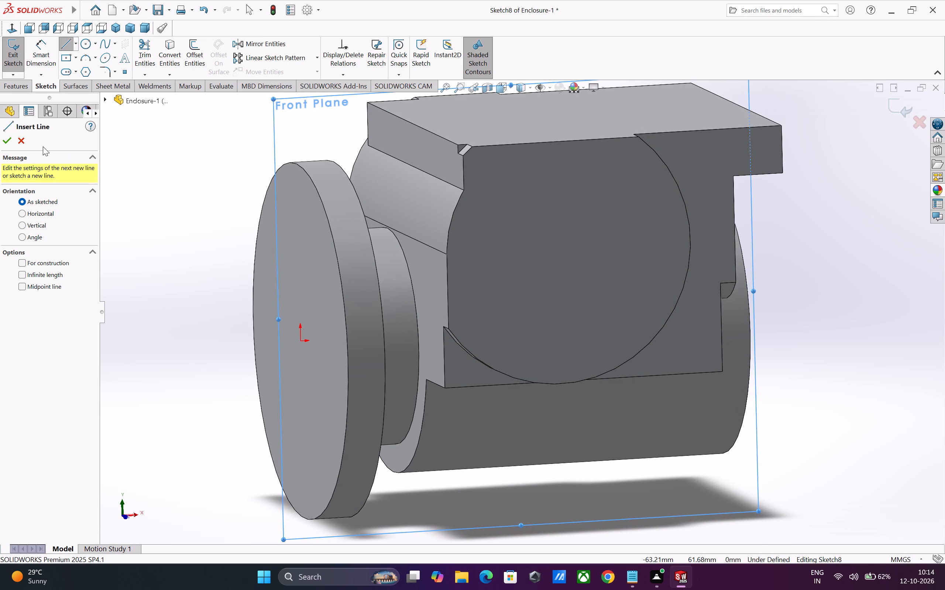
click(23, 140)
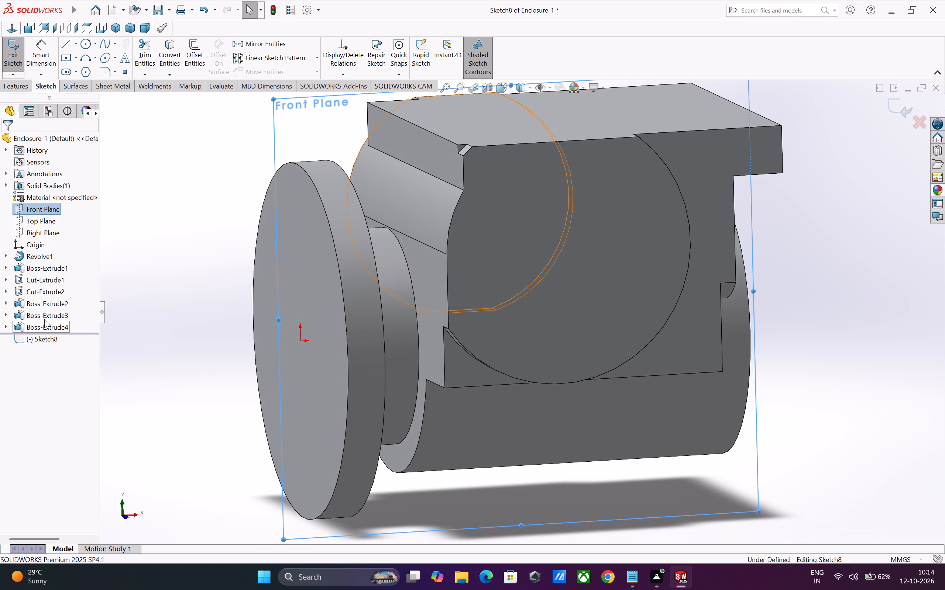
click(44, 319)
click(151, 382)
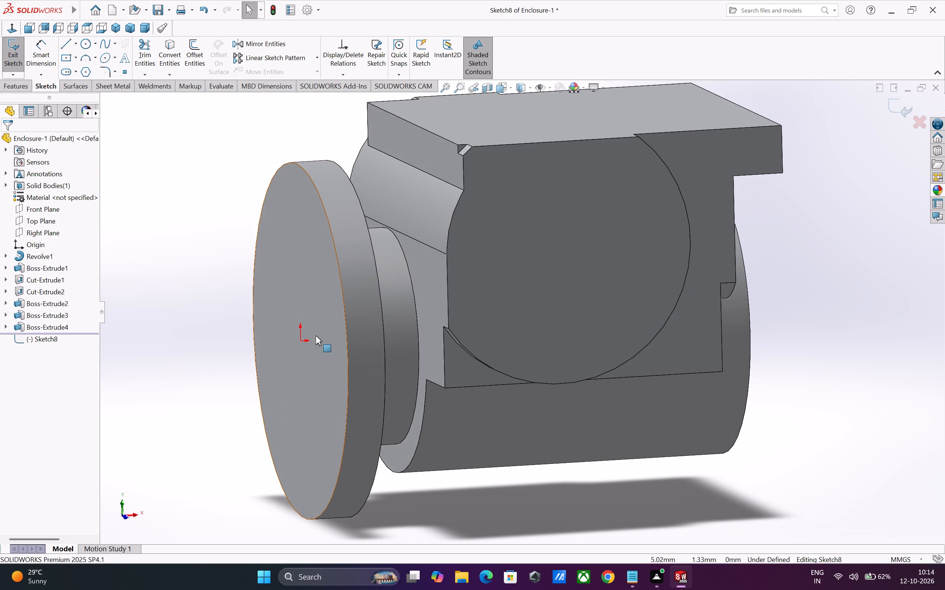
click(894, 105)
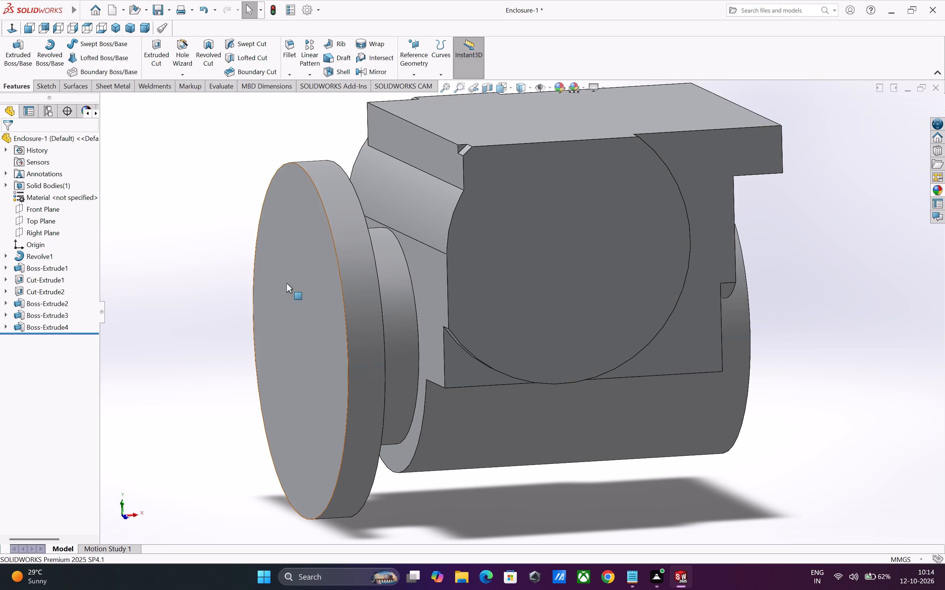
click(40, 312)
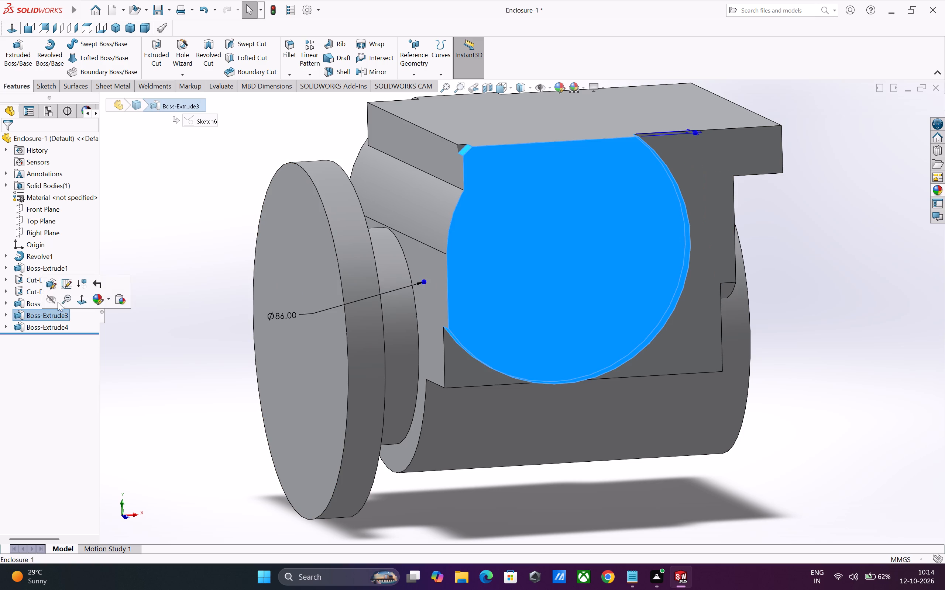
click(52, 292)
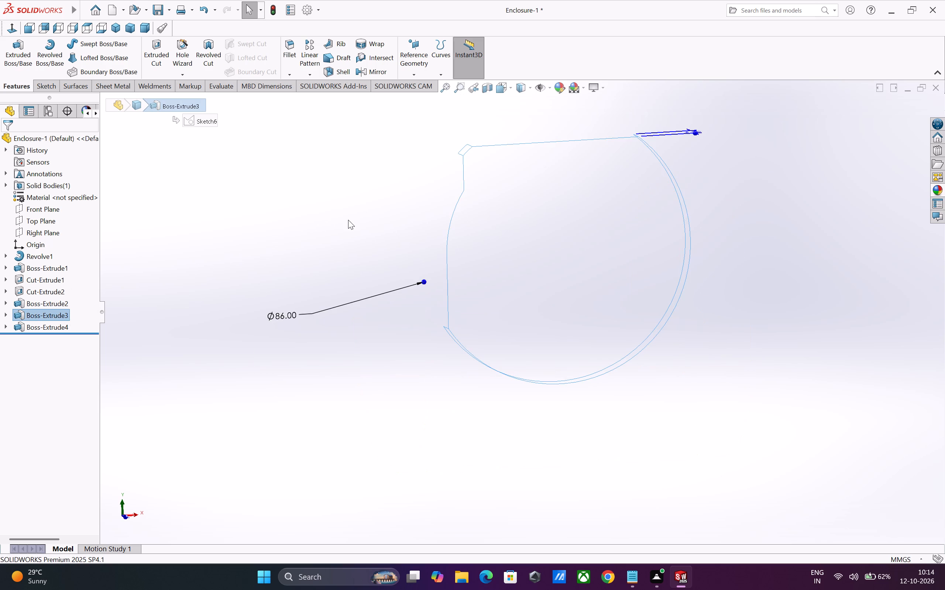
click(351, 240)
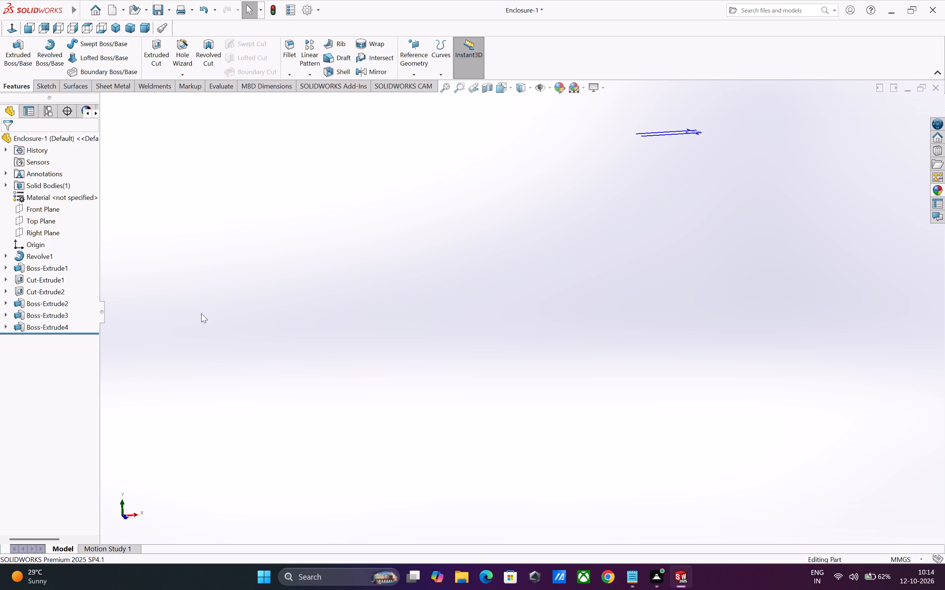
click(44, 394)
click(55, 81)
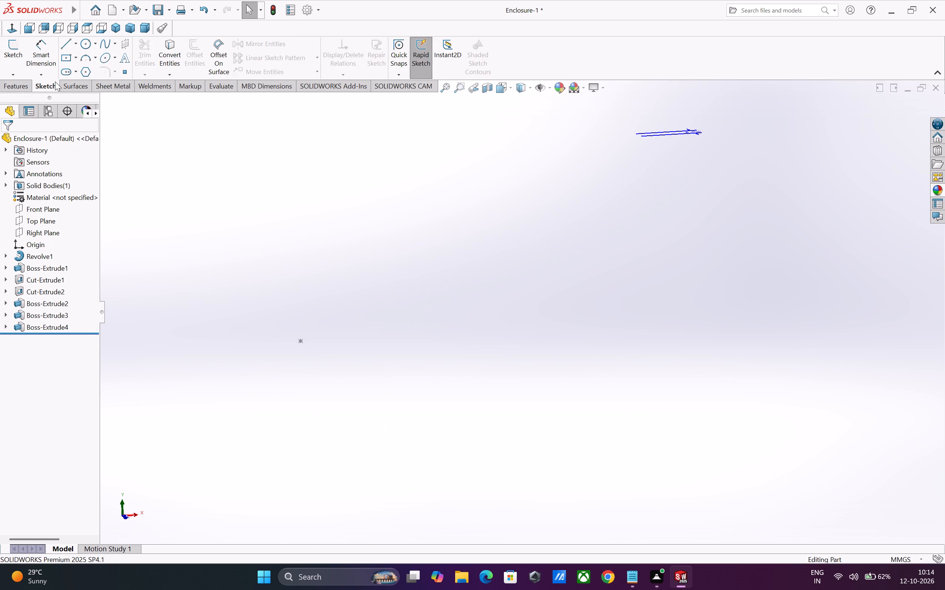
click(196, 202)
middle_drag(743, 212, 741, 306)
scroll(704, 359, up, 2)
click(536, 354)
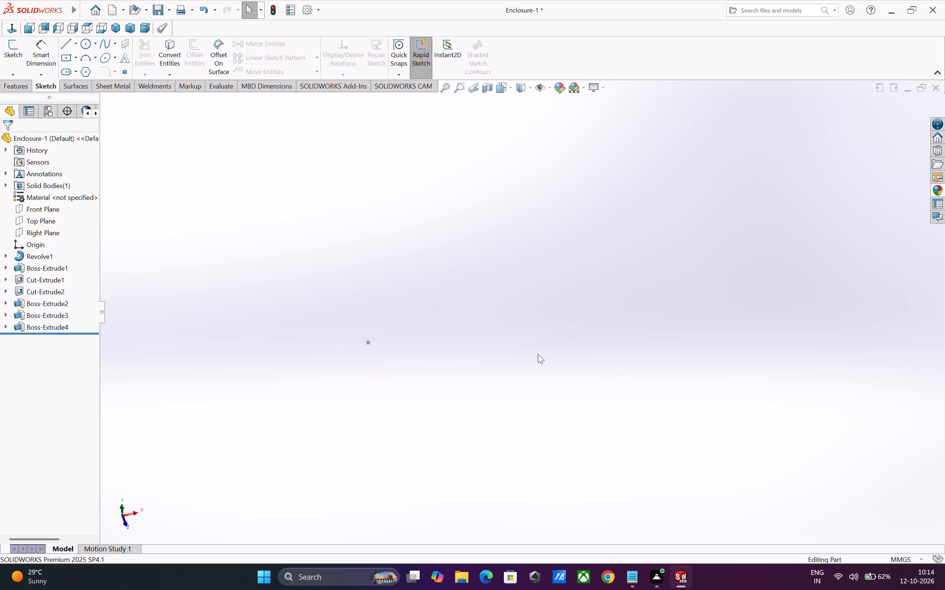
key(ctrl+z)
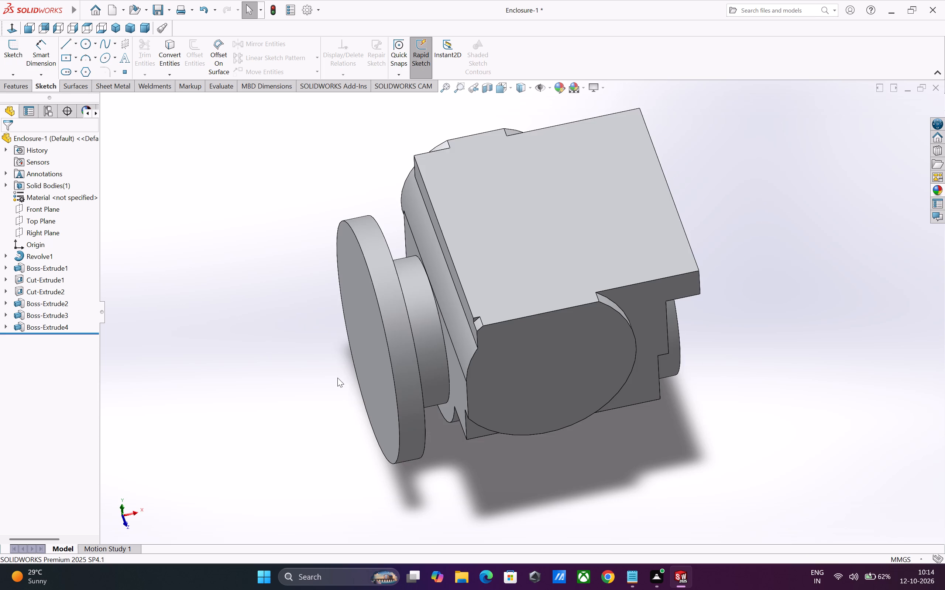
Open Boss-Extrude3's definition and examine how its circular region meets the block's top and flange-side edges.
click(28, 313)
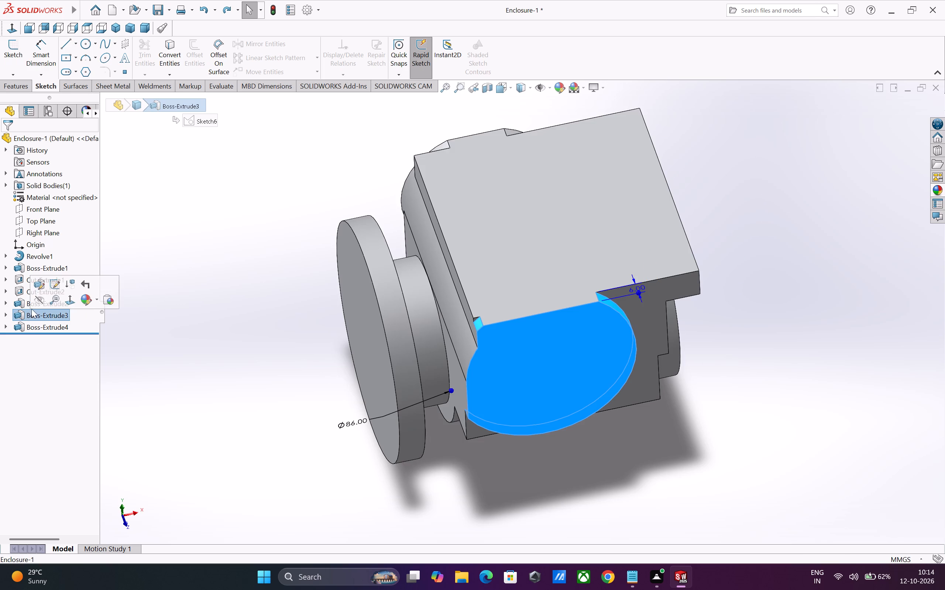
click(40, 289)
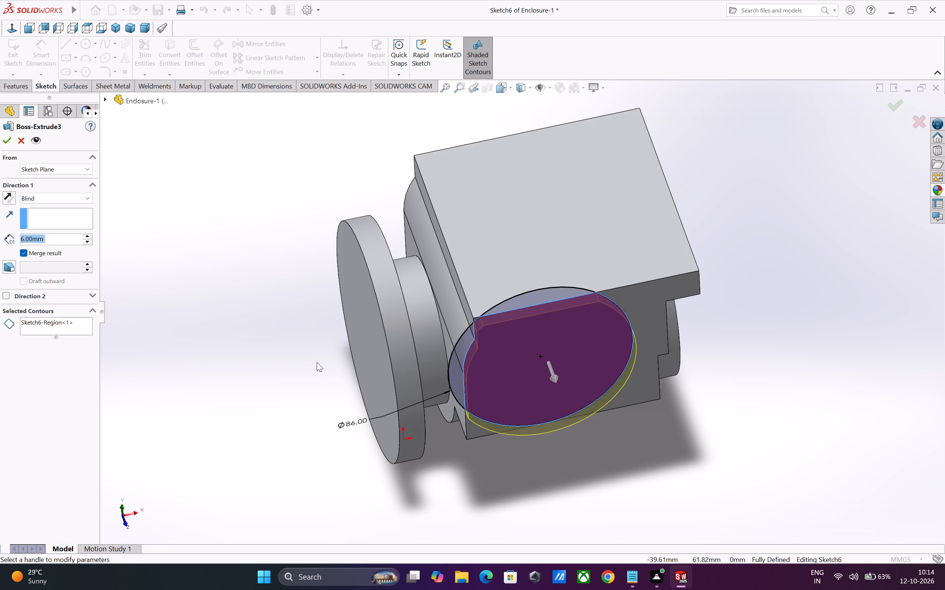
middle_drag(398, 361, 387, 309)
scroll(495, 266, down, 3)
middle_drag(482, 290, 473, 280)
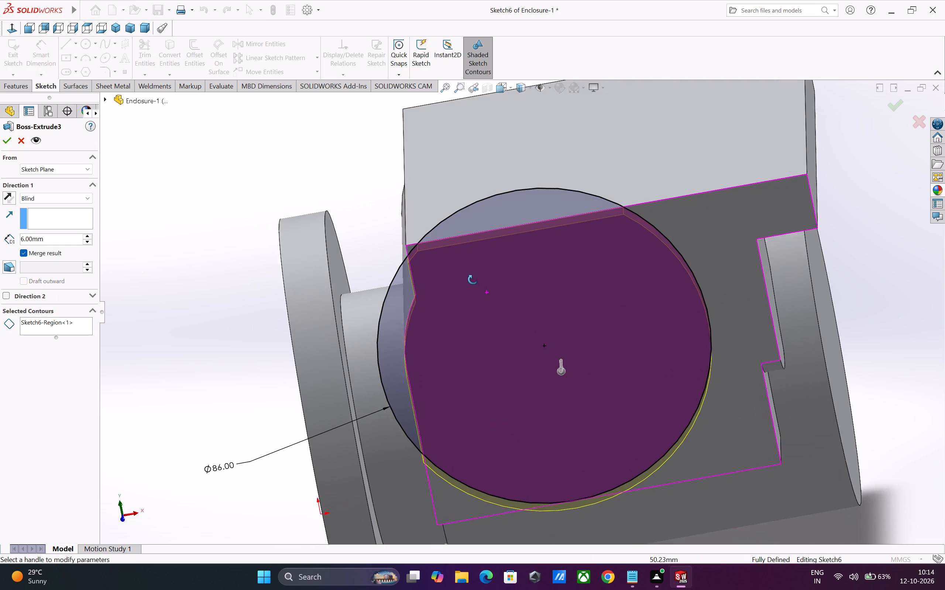
middle_drag(473, 280, 472, 247)
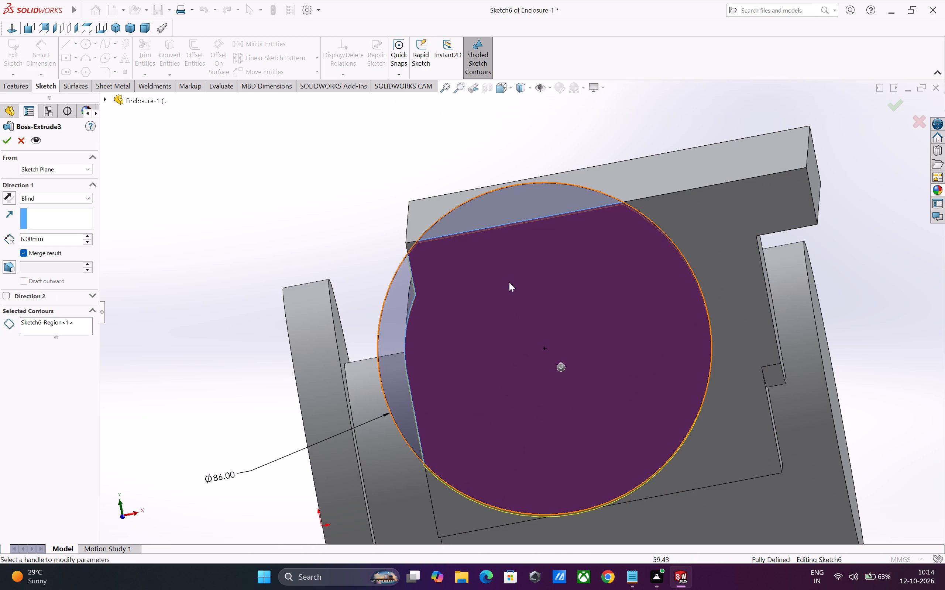
scroll(417, 245, down, 2)
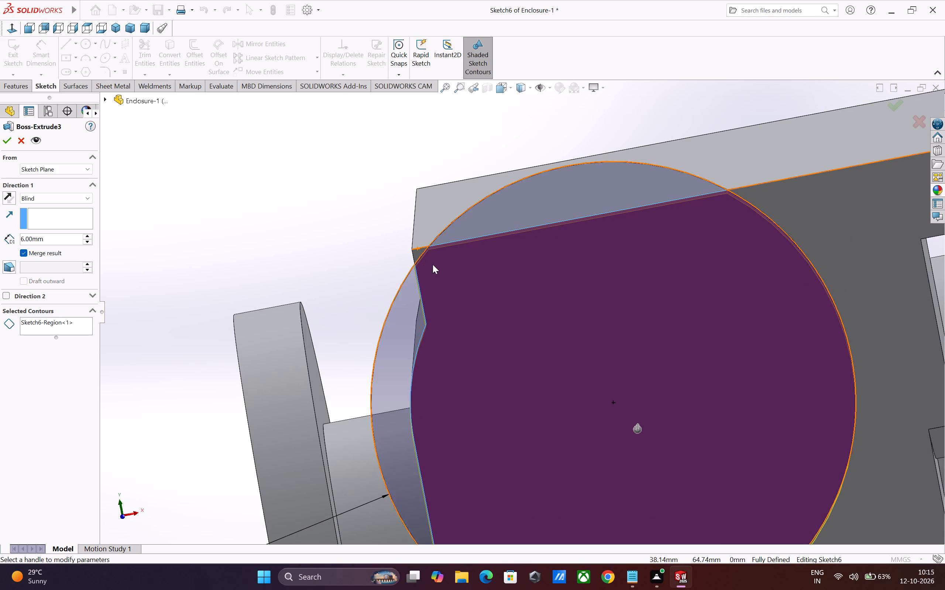
click(12, 144)
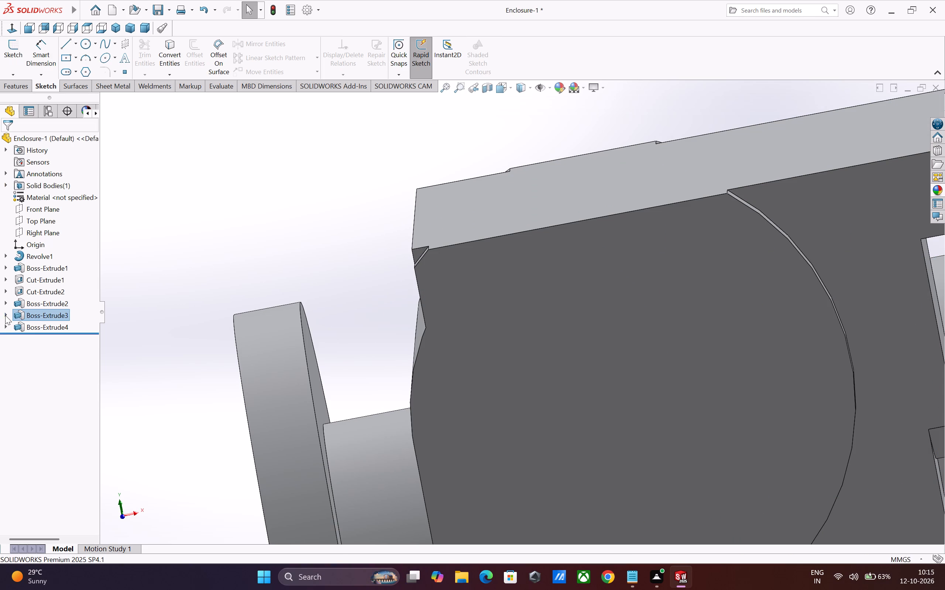
Edit the circle sketch of Boss-Extrude3 and convert the block's top edge and adjoining short vertical edge into sketch lines.
click(5, 315)
click(45, 330)
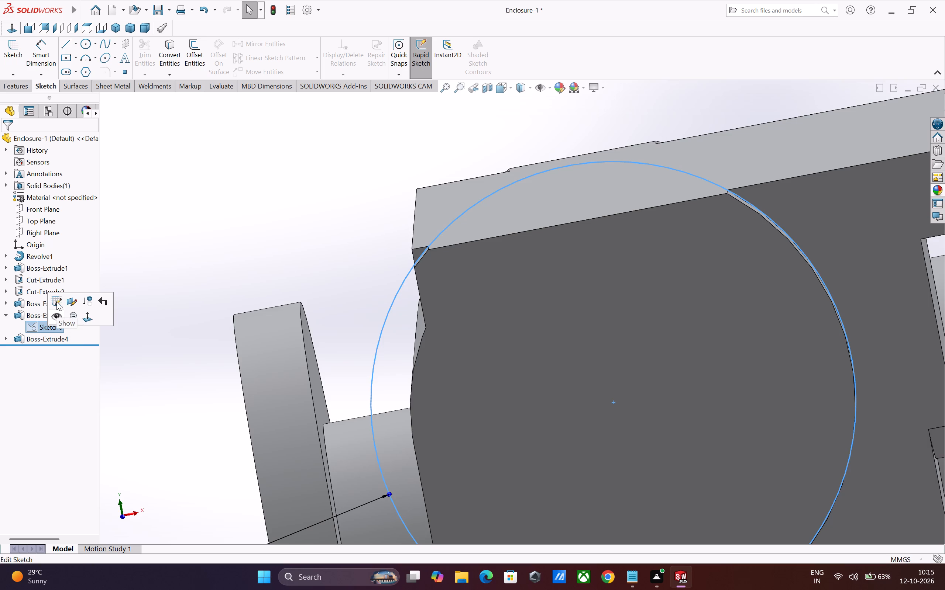
click(56, 301)
click(166, 59)
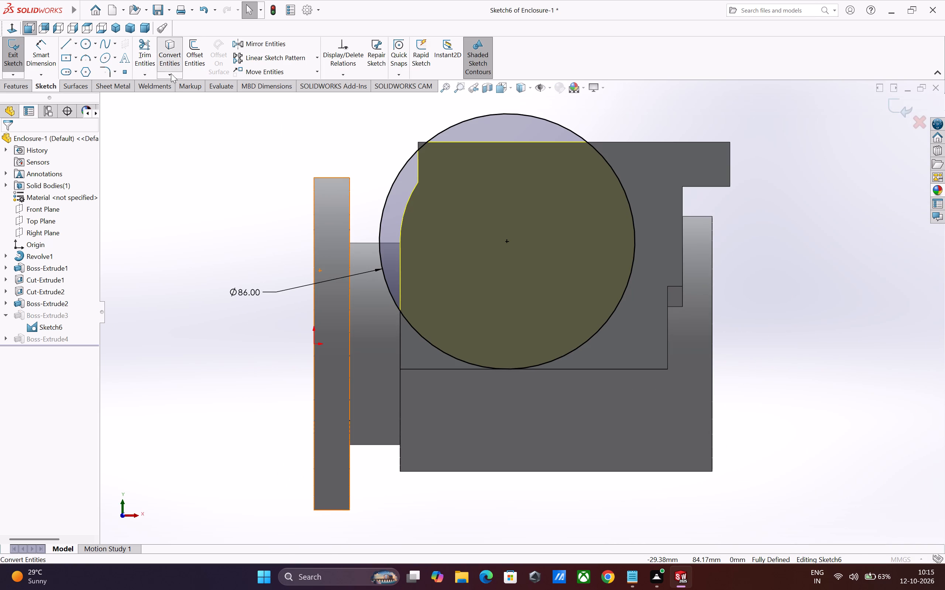
click(421, 143)
click(417, 145)
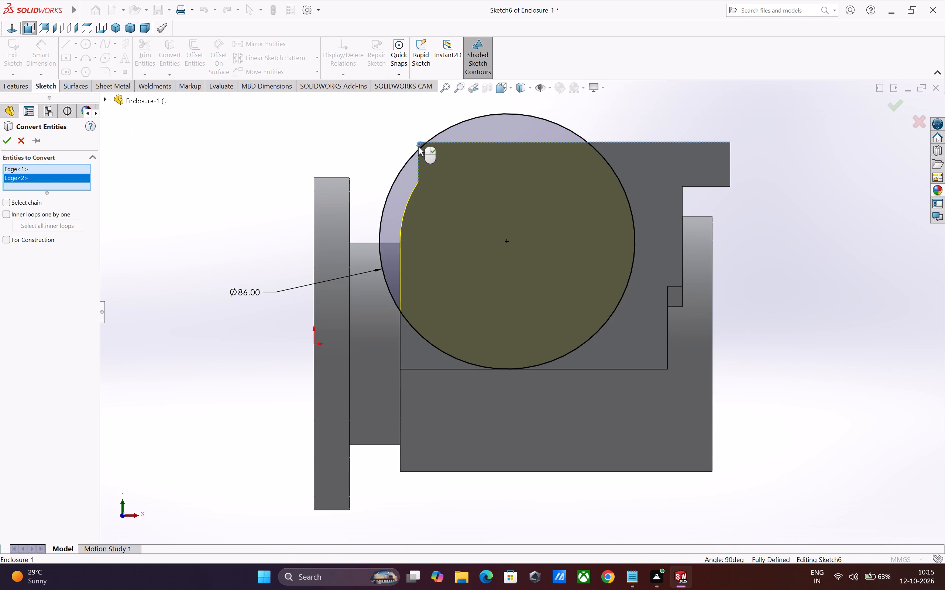
click(6, 142)
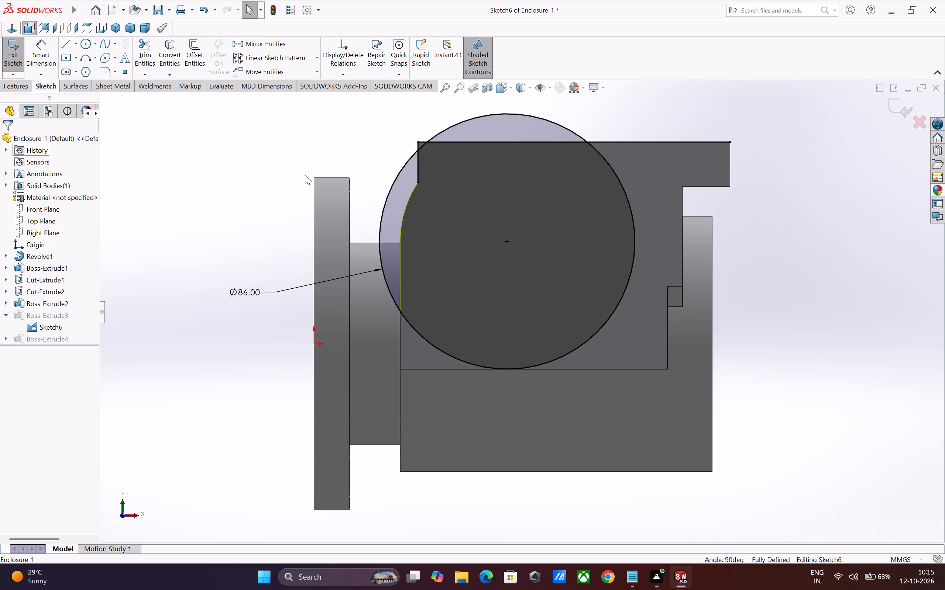
Trim the converted lines back to the small corner outside the 86 mm circle and exit the sketch.
click(150, 52)
drag(415, 183, 427, 167)
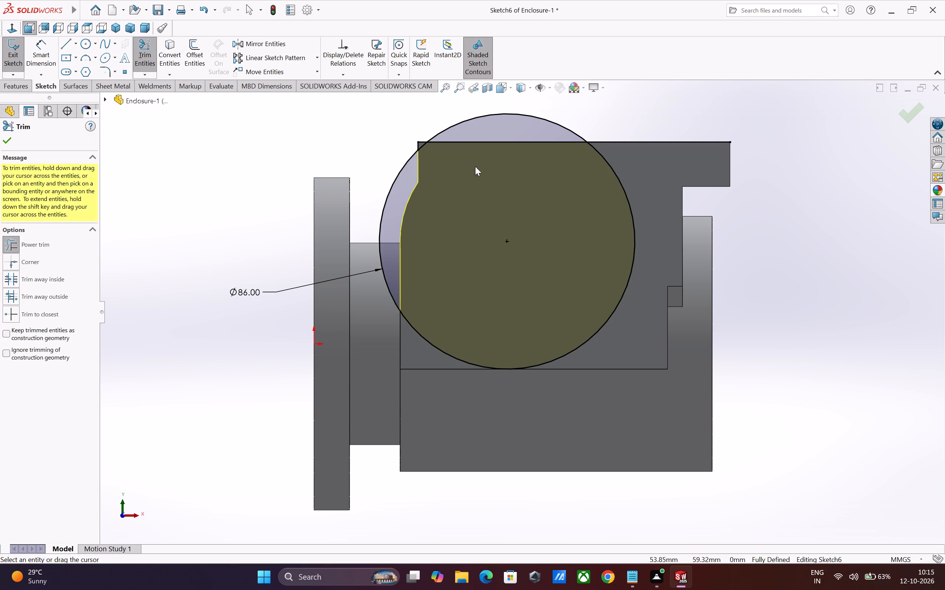
drag(478, 160, 497, 139)
drag(657, 178, 666, 131)
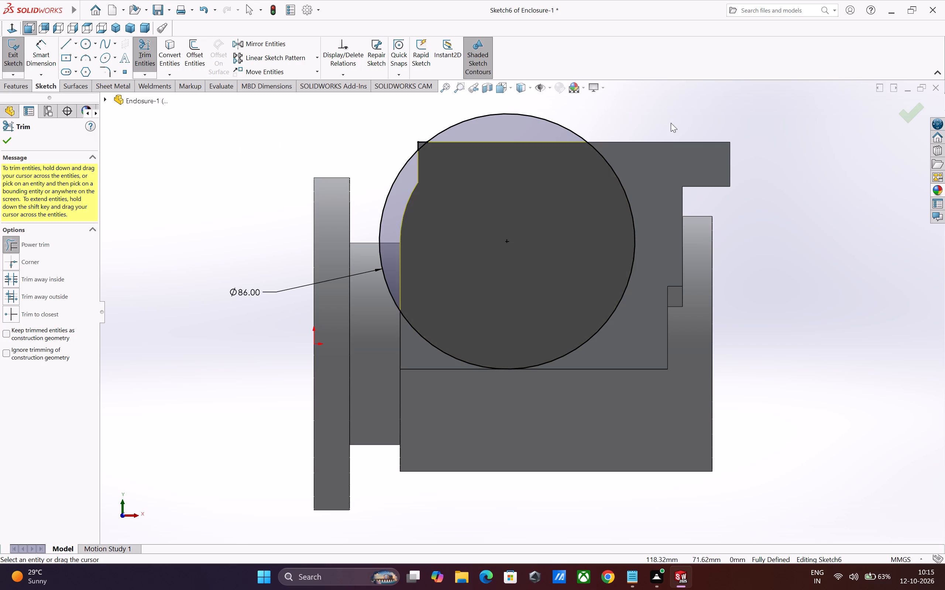
click(10, 135)
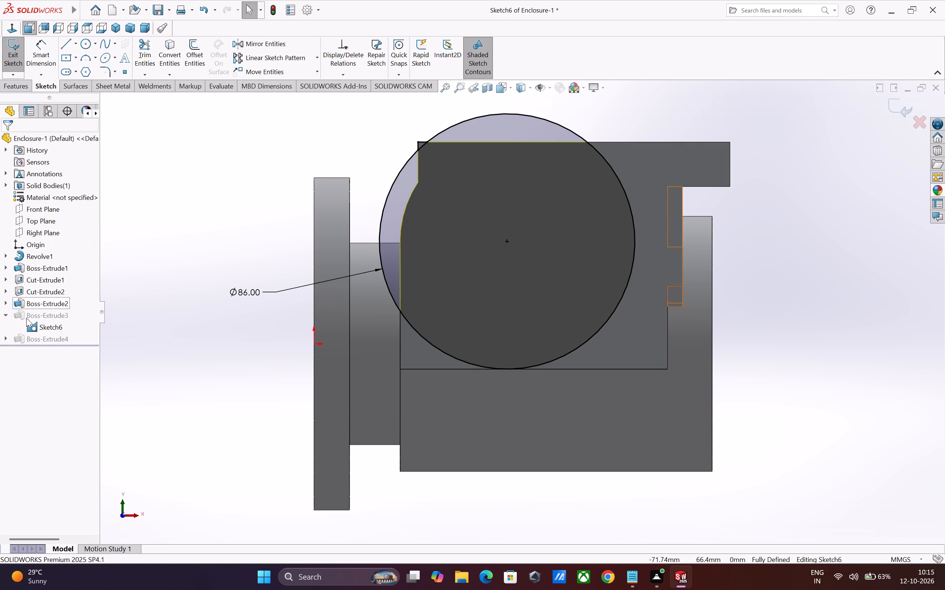
click(908, 112)
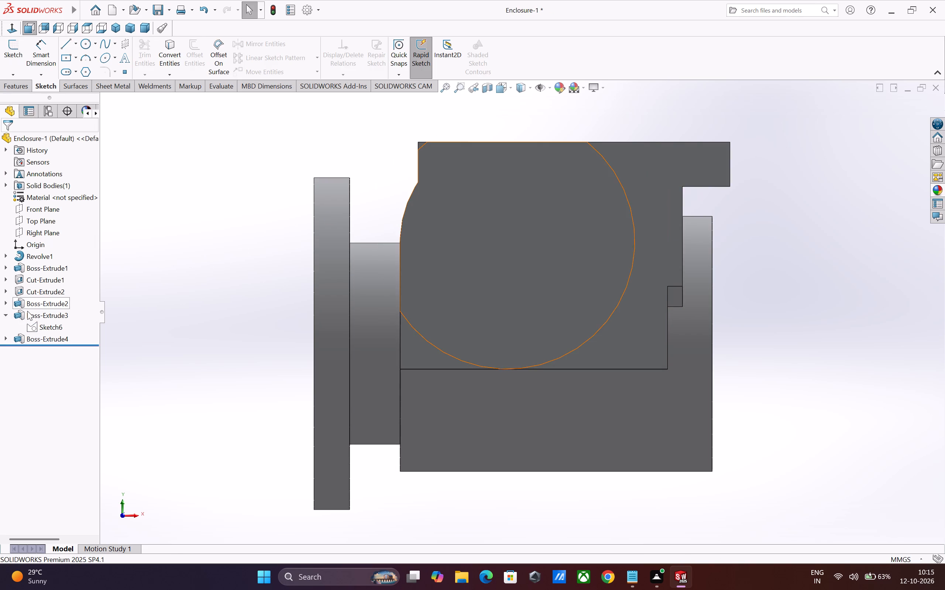
Edit Boss-Extrude3 to add the small corner region outside the circle to its selected contours.
click(27, 310)
click(42, 284)
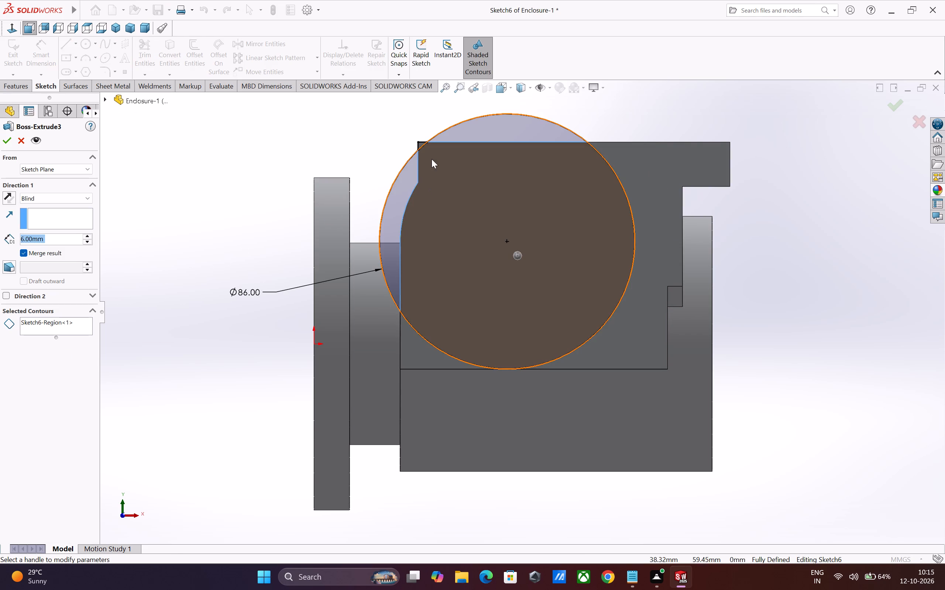
scroll(420, 144, down, 5)
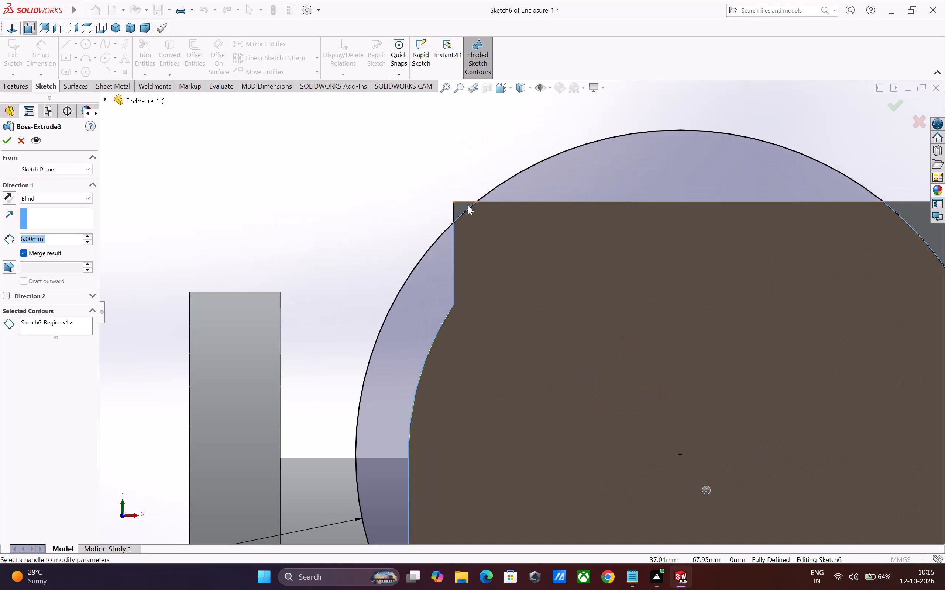
click(457, 208)
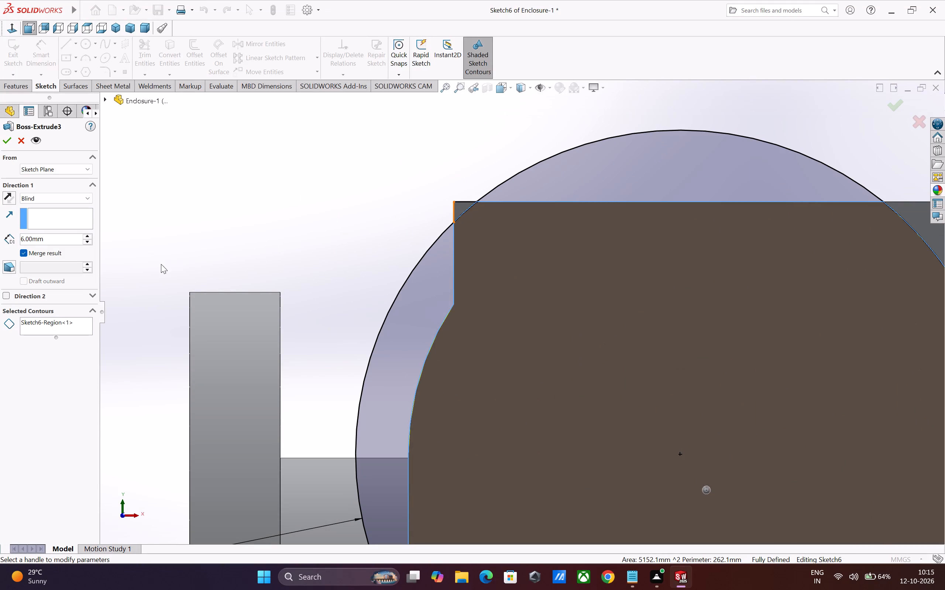
click(77, 328)
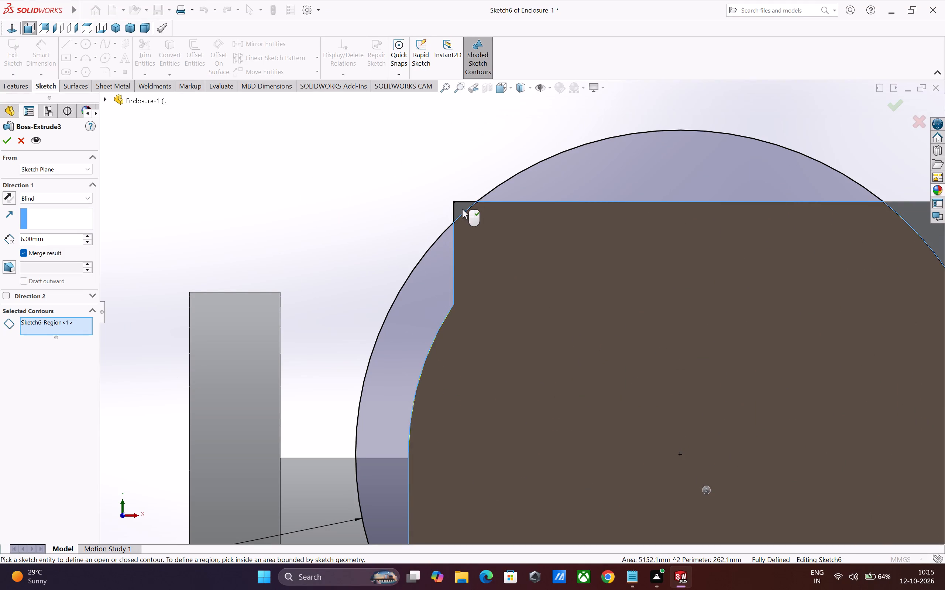
click(462, 209)
scroll(418, 260, up, 1)
scroll(331, 233, up, 1)
middle_drag(331, 233, 365, 228)
click(4, 140)
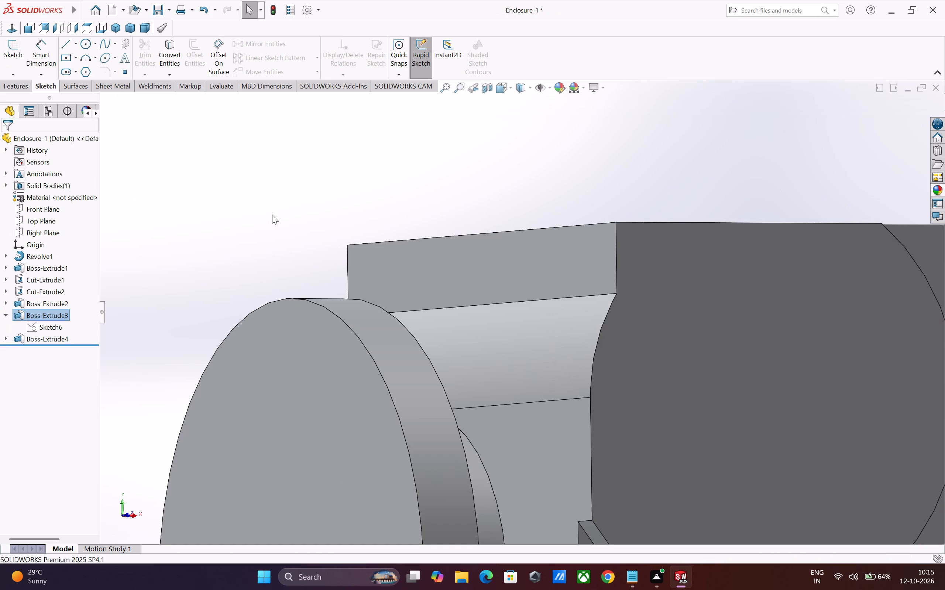
Examine how the pad's extended corner meets the block's top and flange-side edges.
click(272, 215)
scroll(320, 253, up, 3)
scroll(458, 317, up, 1)
middle_drag(458, 317, 443, 325)
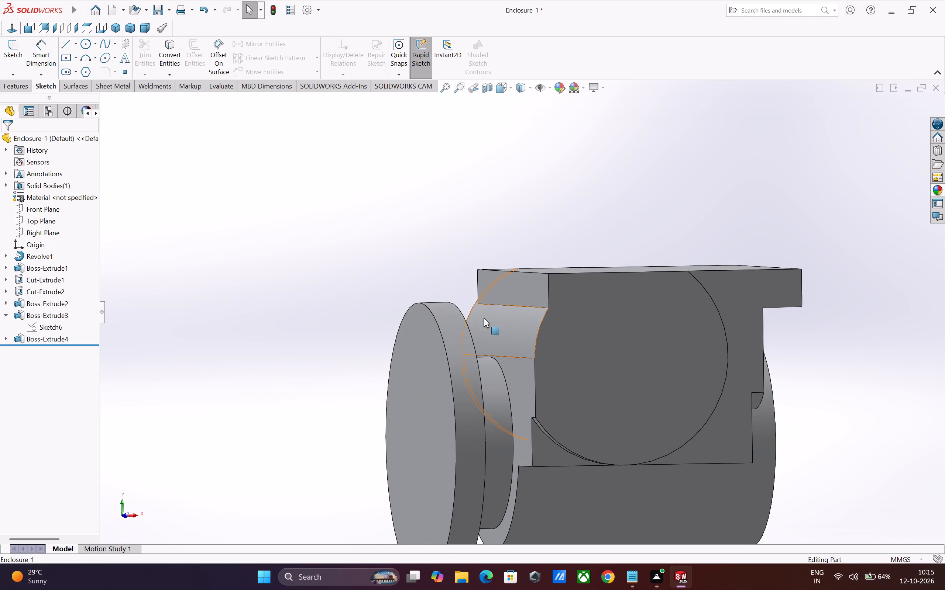
scroll(515, 316, up, 1)
click(158, 253)
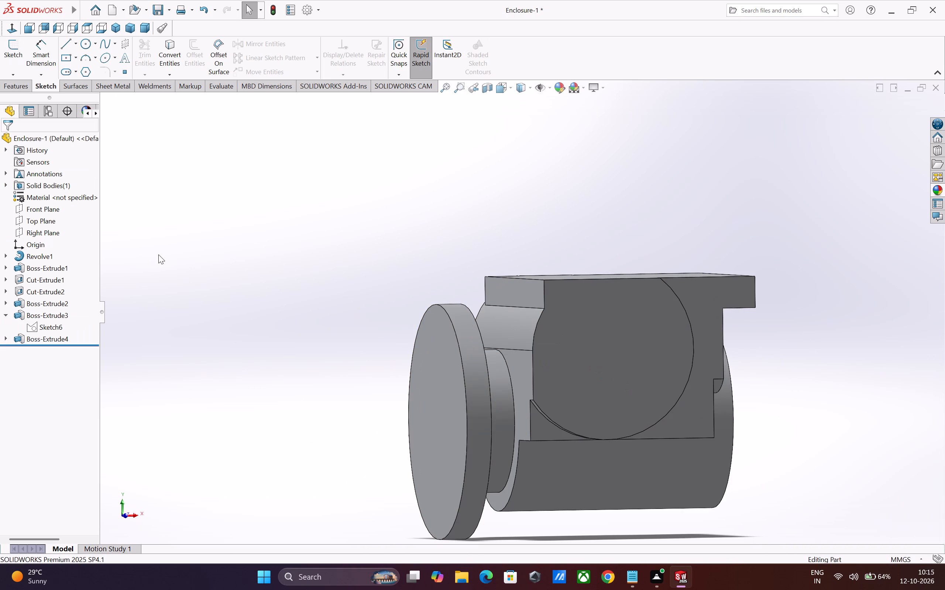
click(3, 316)
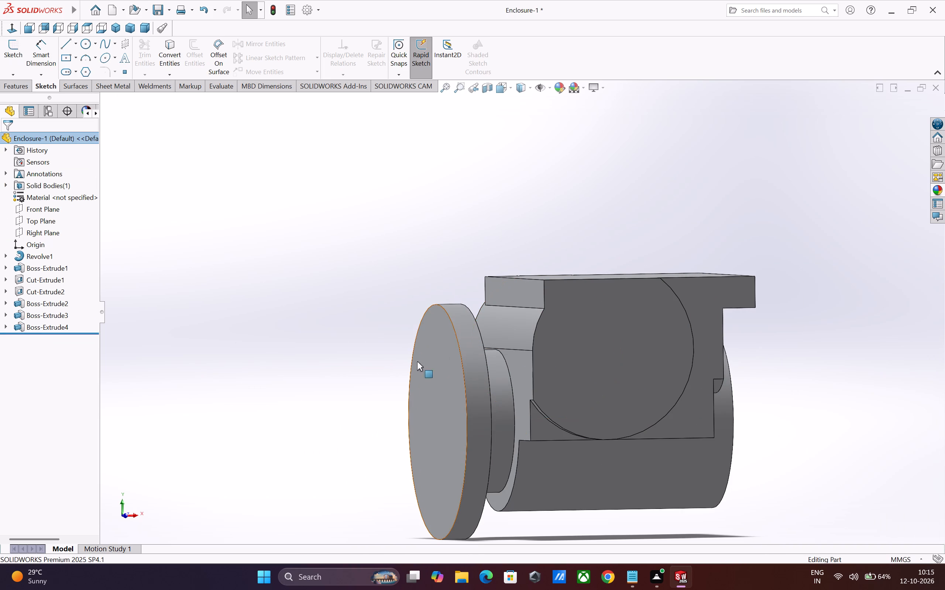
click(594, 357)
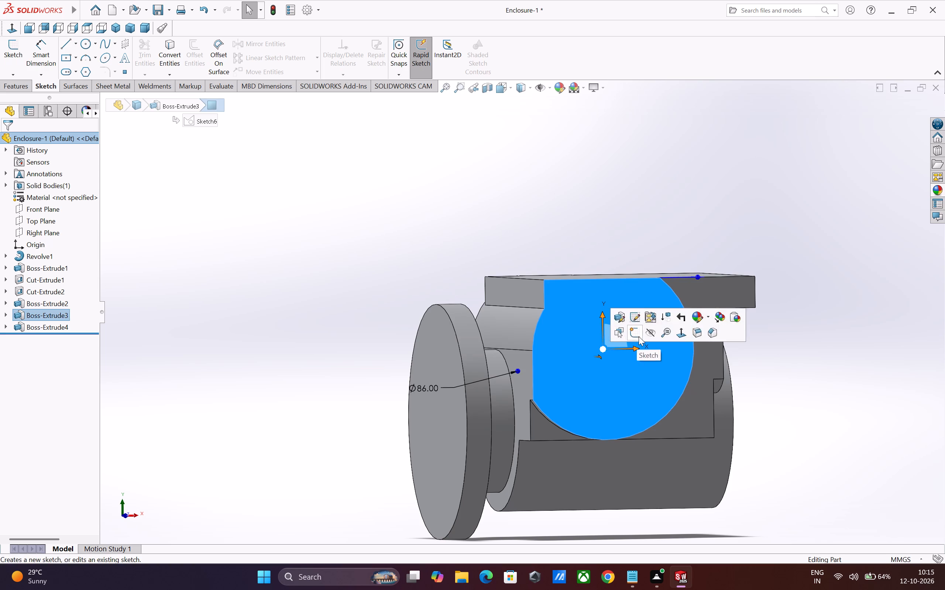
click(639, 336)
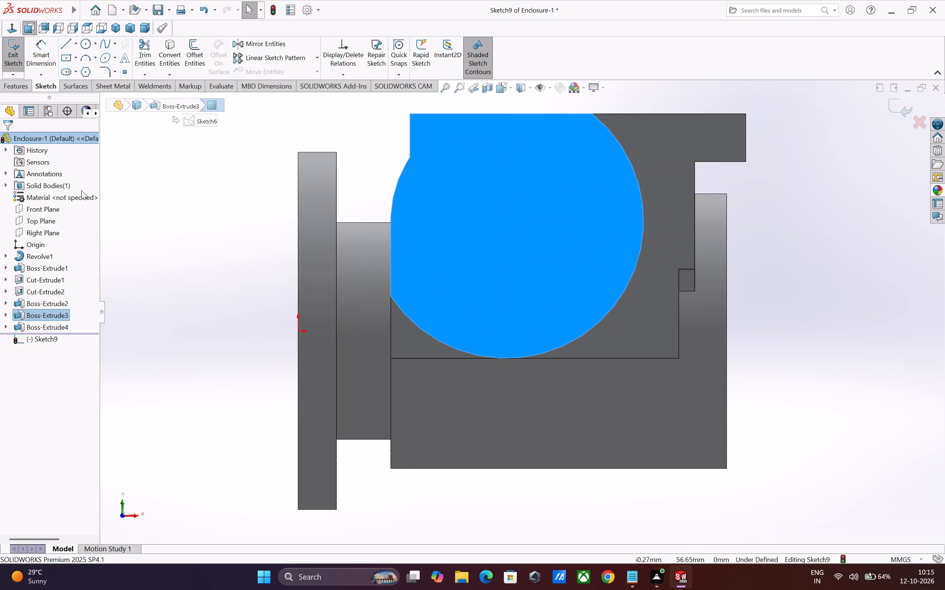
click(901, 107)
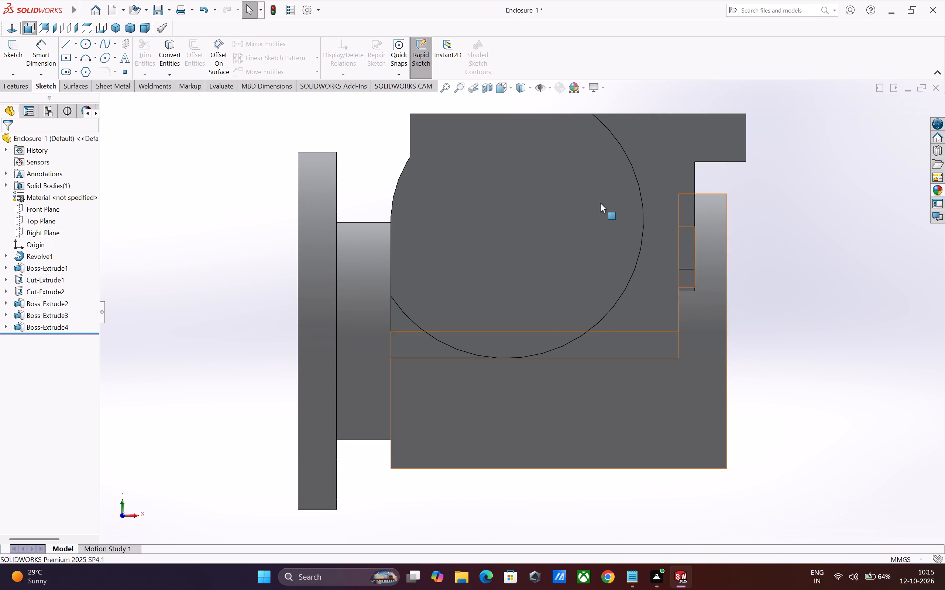
Sketch on the Front Plane a line about 58 mm along the block's top edge, one about 105 mm down, and one about 70 mm back toward the flange.
click(36, 211)
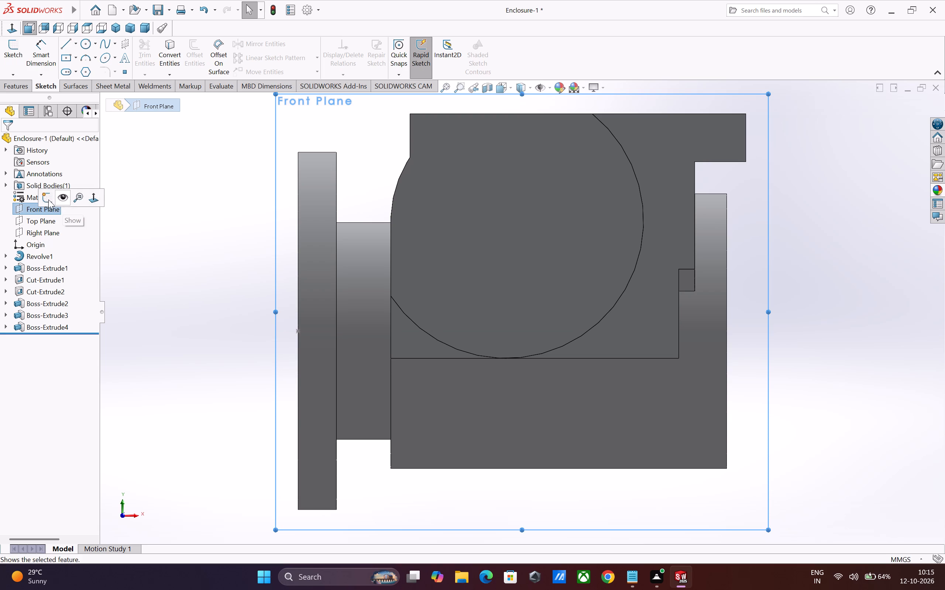
click(48, 198)
scroll(419, 293, up, 4)
scroll(581, 210, down, 3)
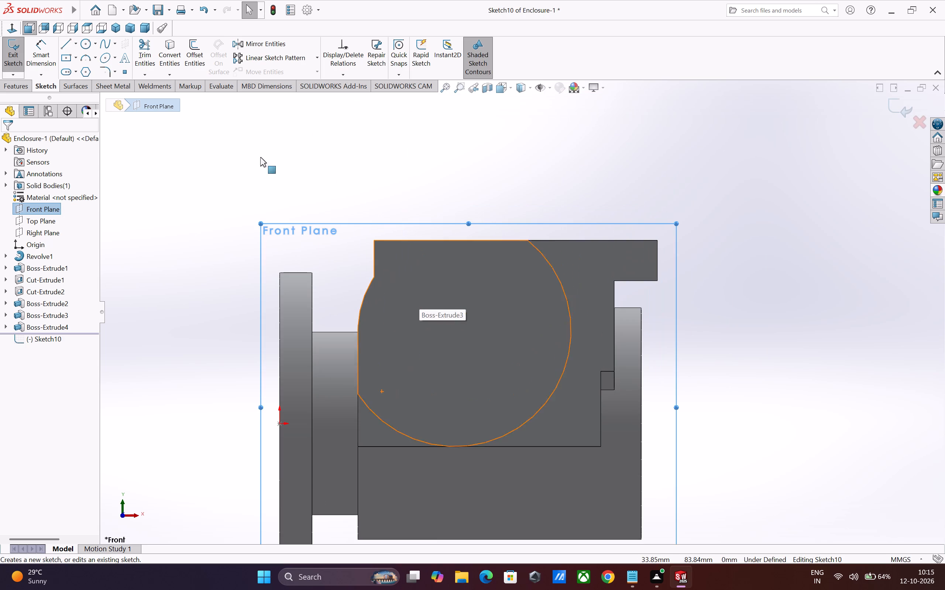
click(67, 43)
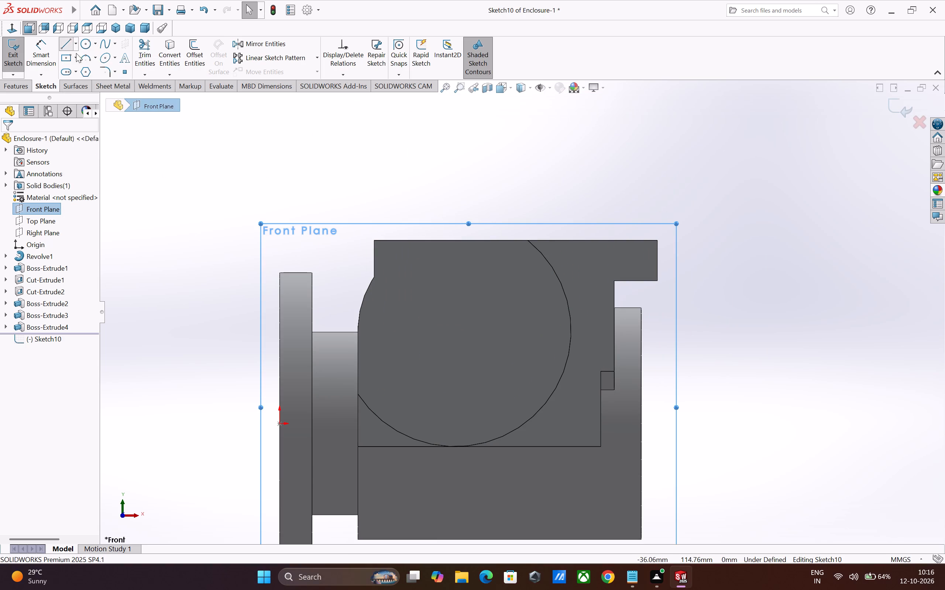
click(417, 240)
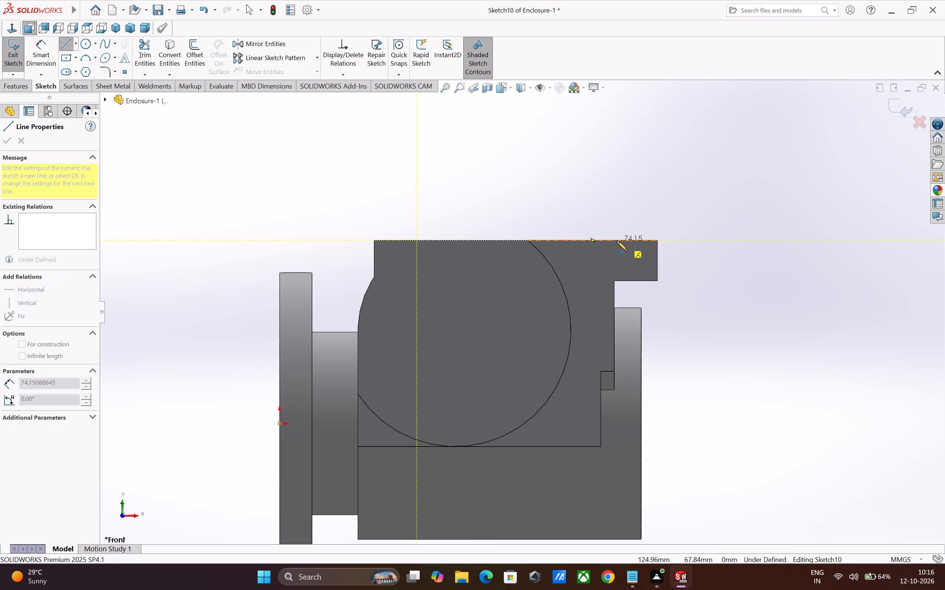
click(573, 241)
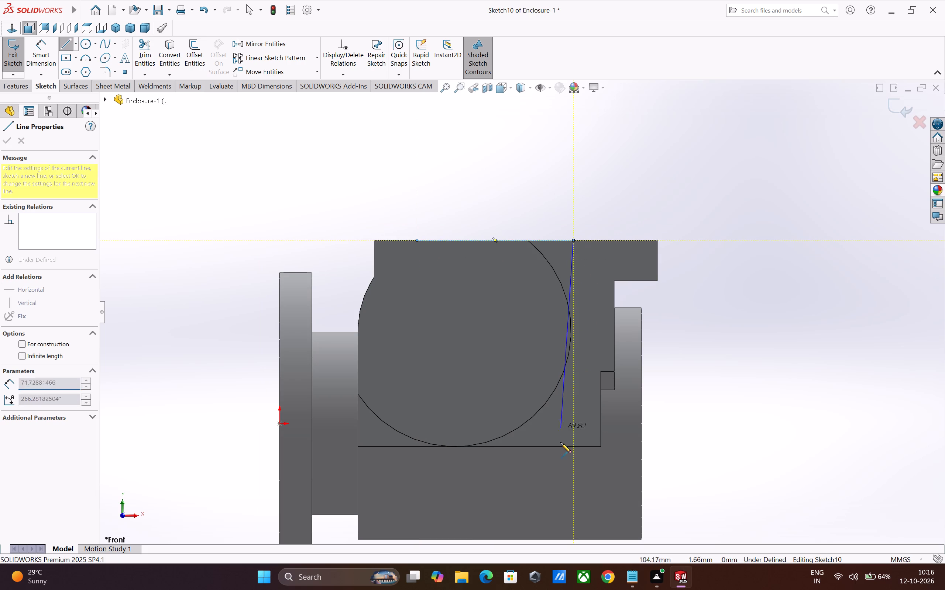
scroll(574, 476, up, 2)
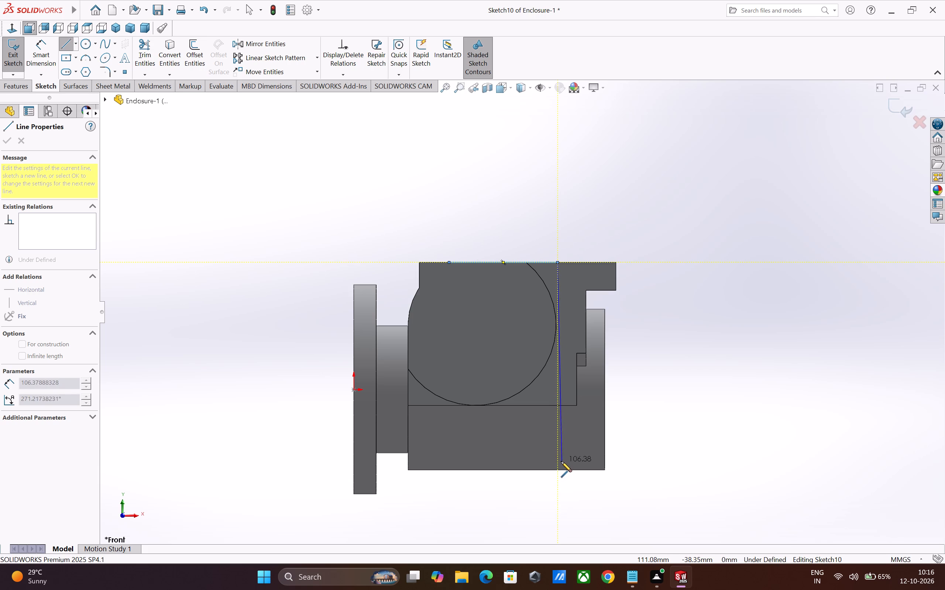
click(558, 458)
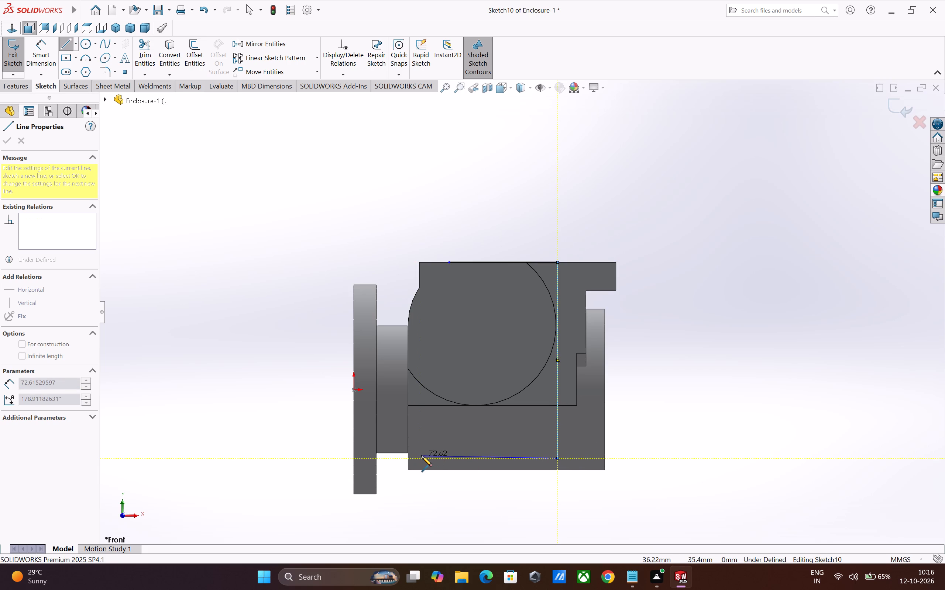
click(426, 459)
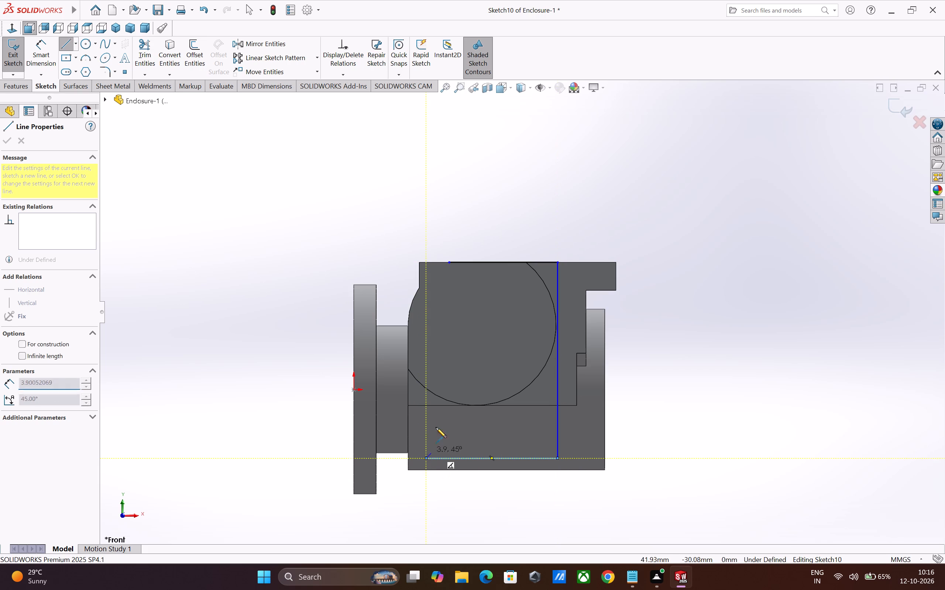
Close the profile with a vertical line about 70 mm, a tangent arc of about 20 mm radius and a vertical line about 16 mm.
click(427, 327)
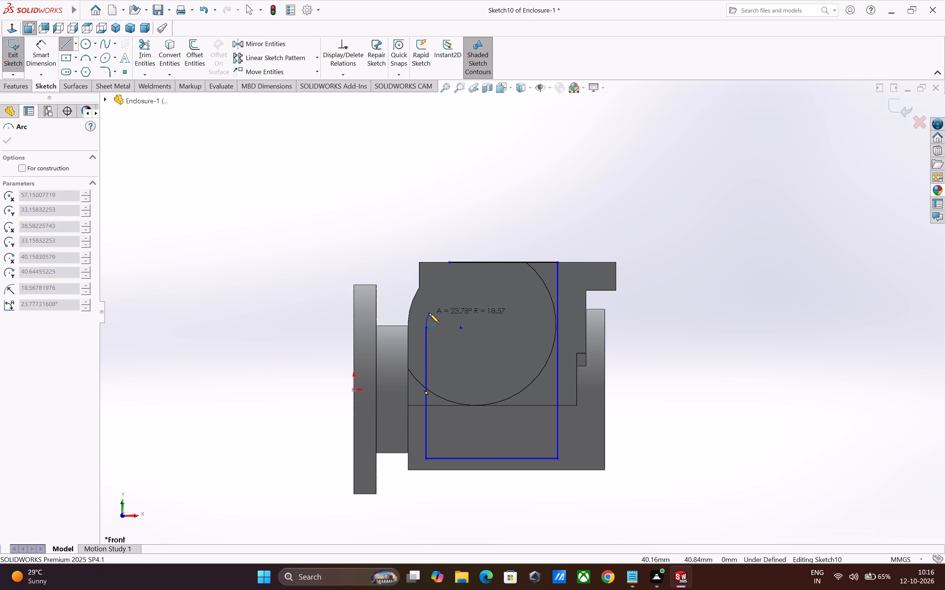
click(449, 293)
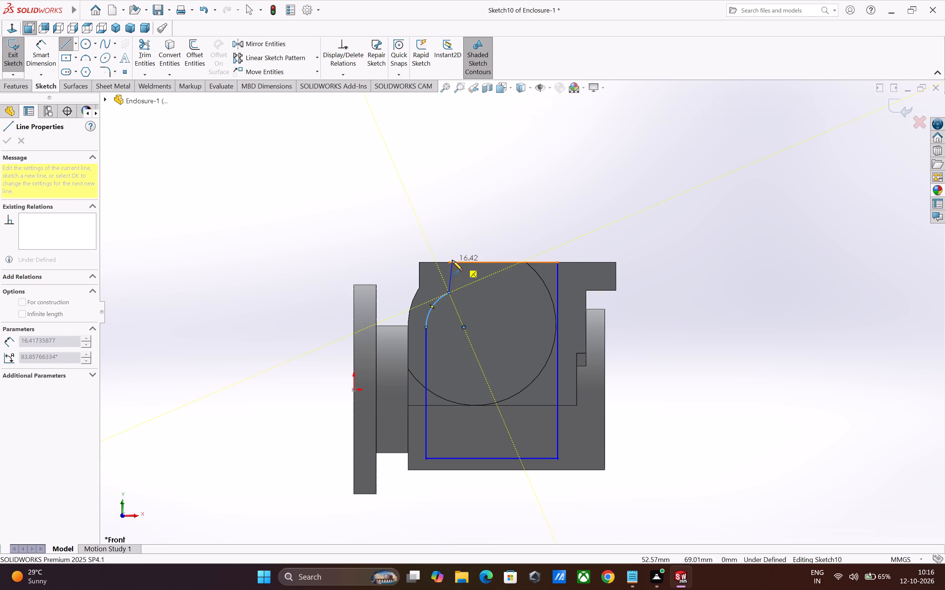
click(449, 262)
key(Escape)
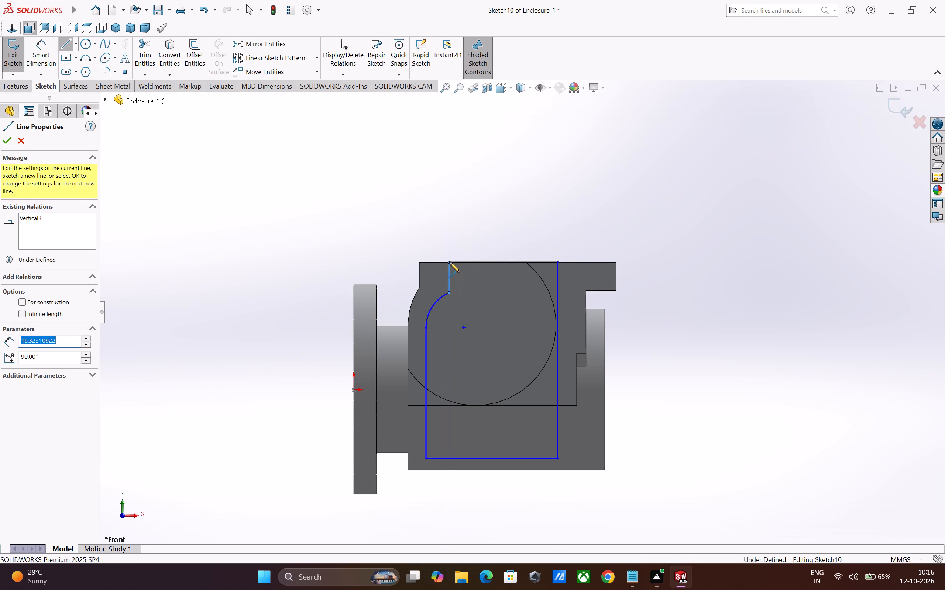
key(Escape)
key(Escape)
key(Escape)
key(Escape)
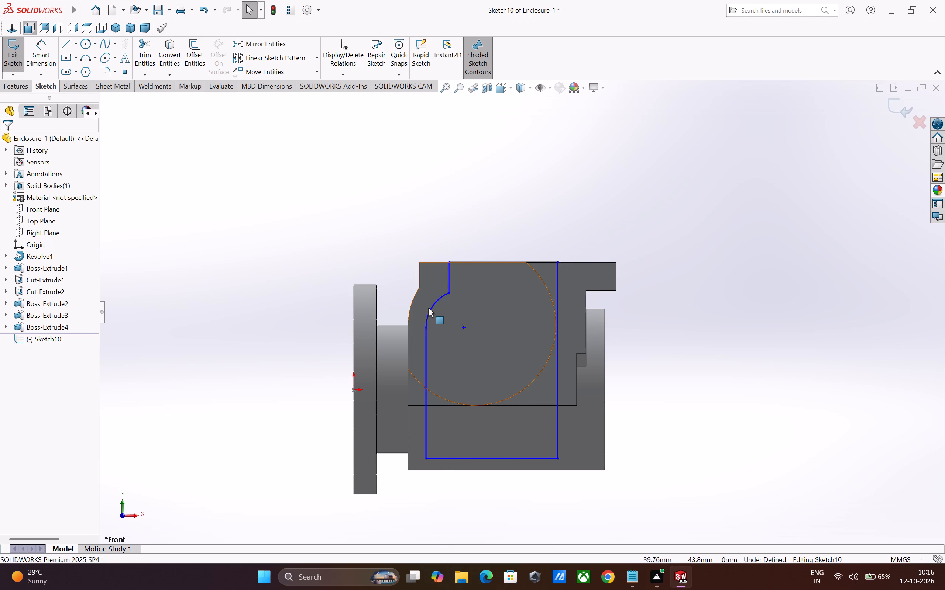
Examine the profile's tangent arc and its centre point.
click(430, 309)
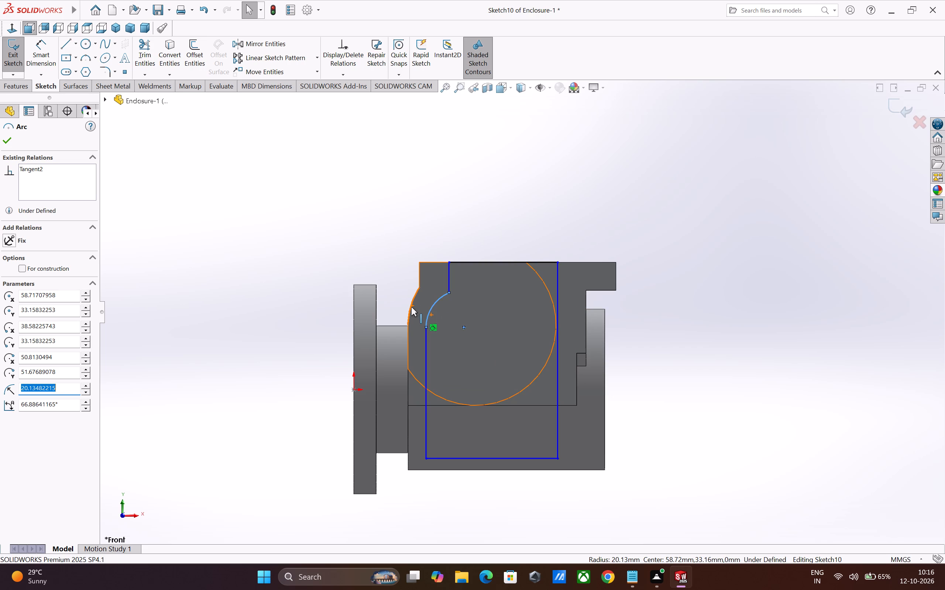
ctrl+click(464, 326)
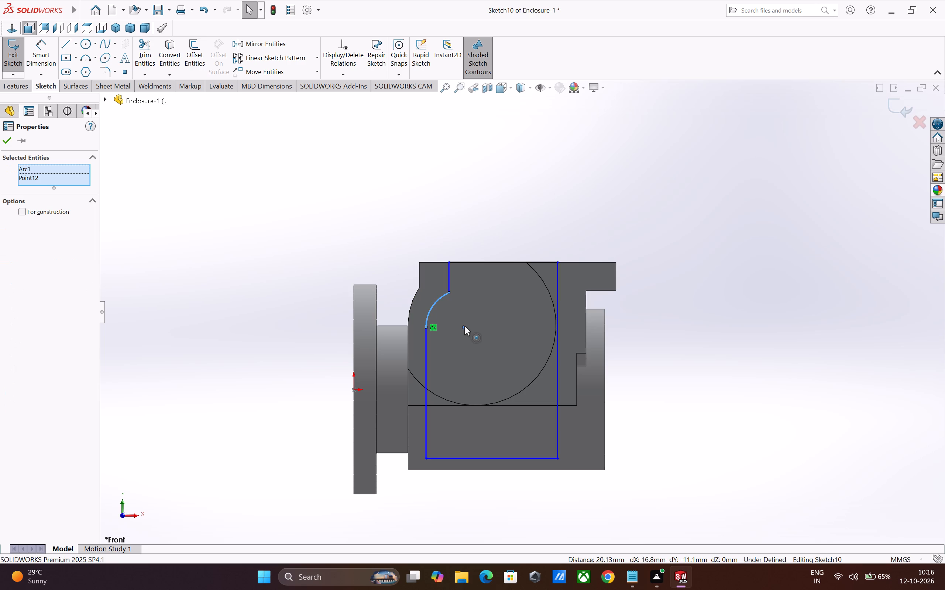
click(283, 225)
key(Escape)
click(430, 309)
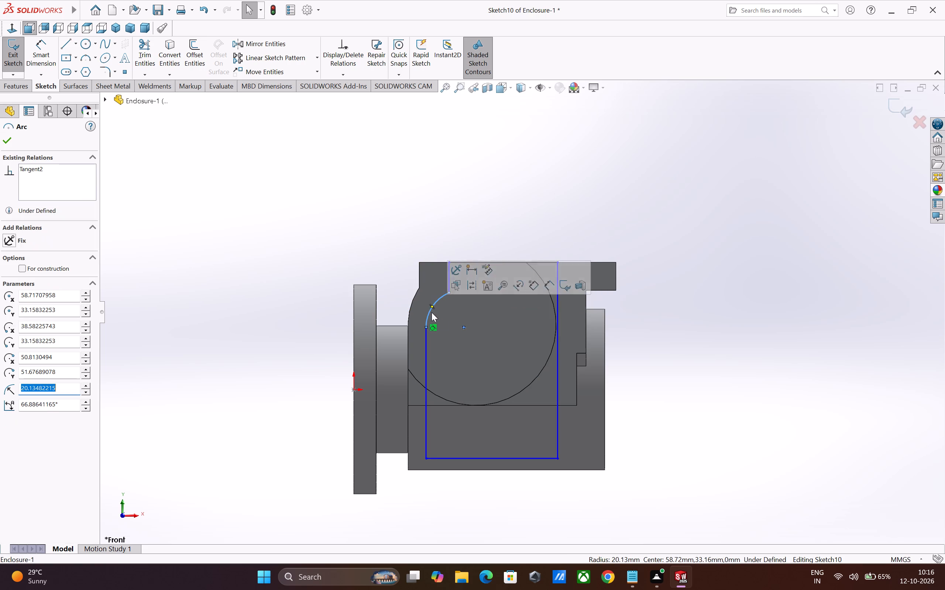
ctrl+click(465, 327)
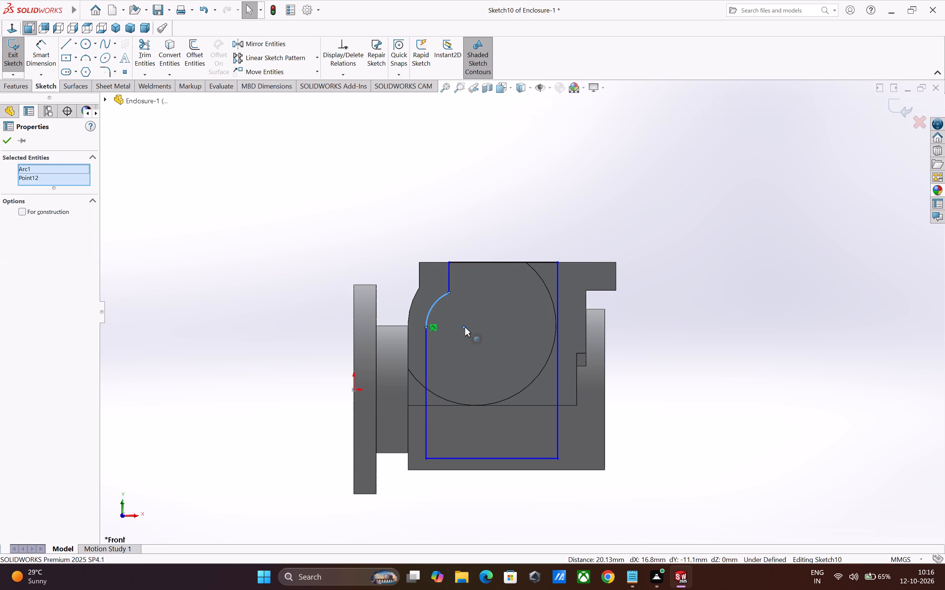
click(327, 236)
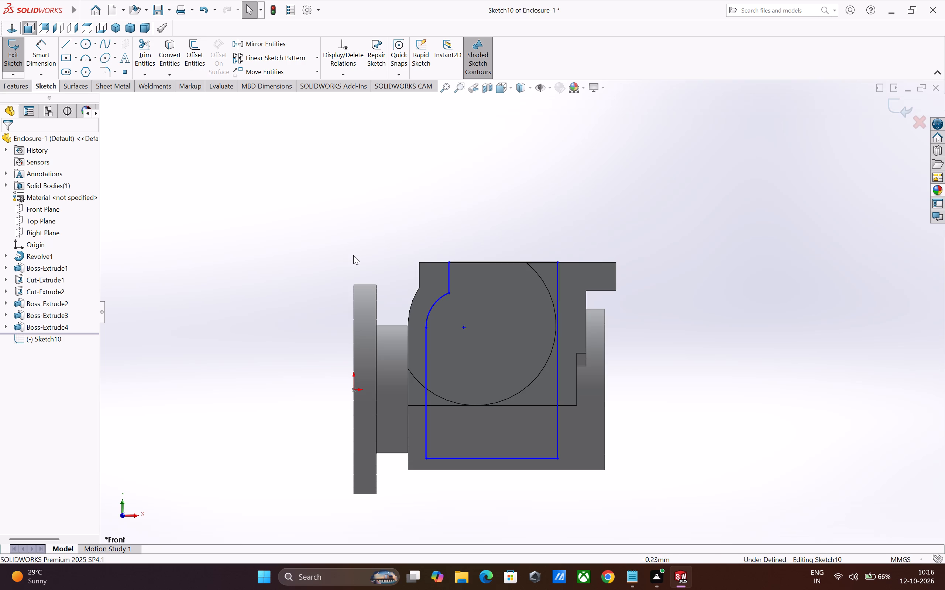
scroll(463, 308, down, 1)
key(Escape)
key(Escape)
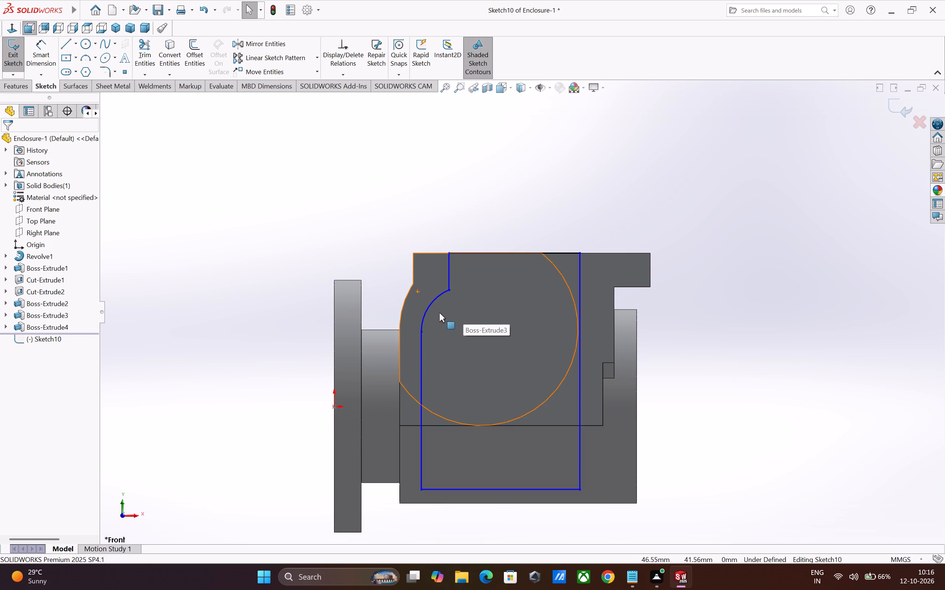
key(Escape)
key(Escape)
drag(429, 304, 425, 302)
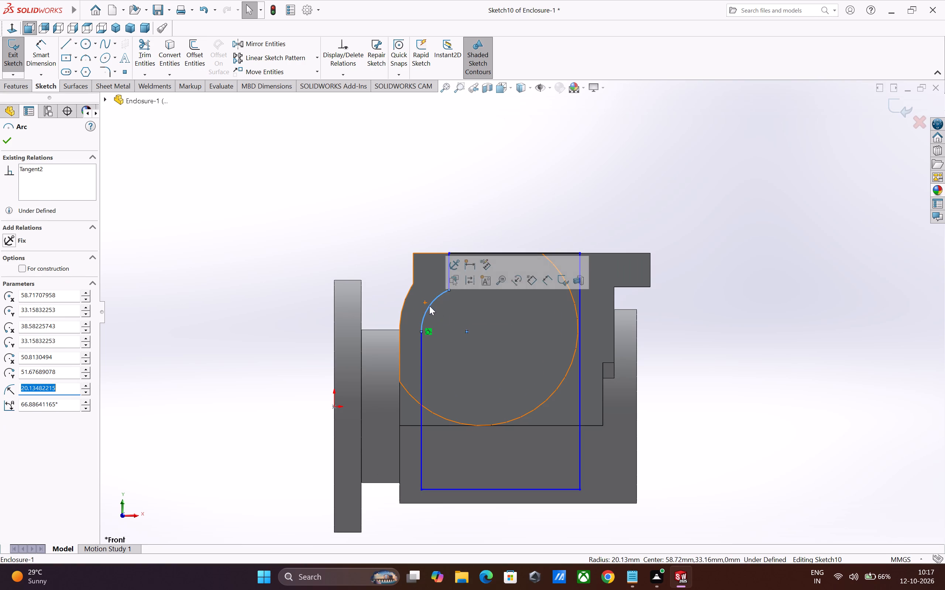
key(Escape)
key(Escape)
key(Escape)
key(Escape)
key(Escape)
key(Escape)
Exit the profile sketch on the Front Plane.
double_click(307, 216)
key(Escape)
key(Escape)
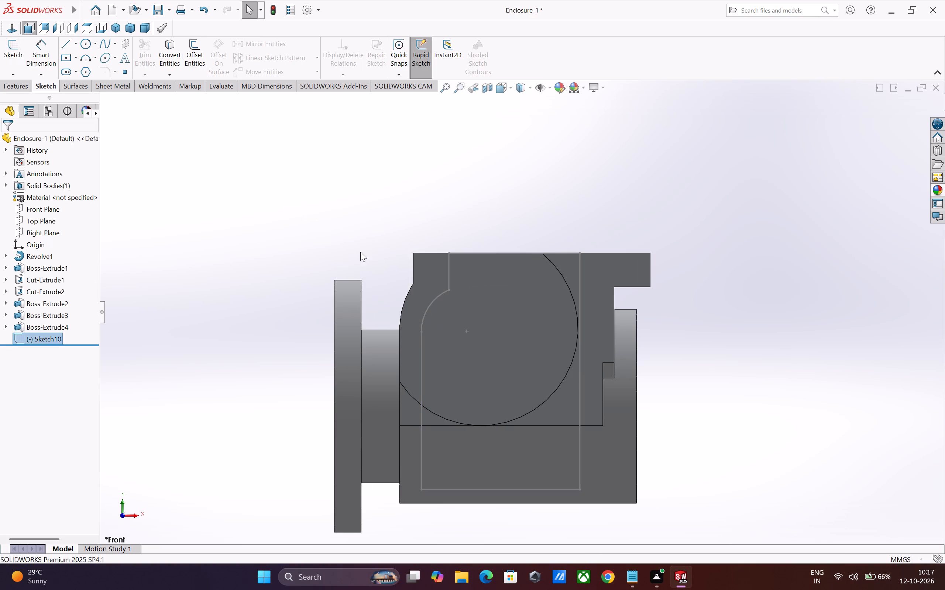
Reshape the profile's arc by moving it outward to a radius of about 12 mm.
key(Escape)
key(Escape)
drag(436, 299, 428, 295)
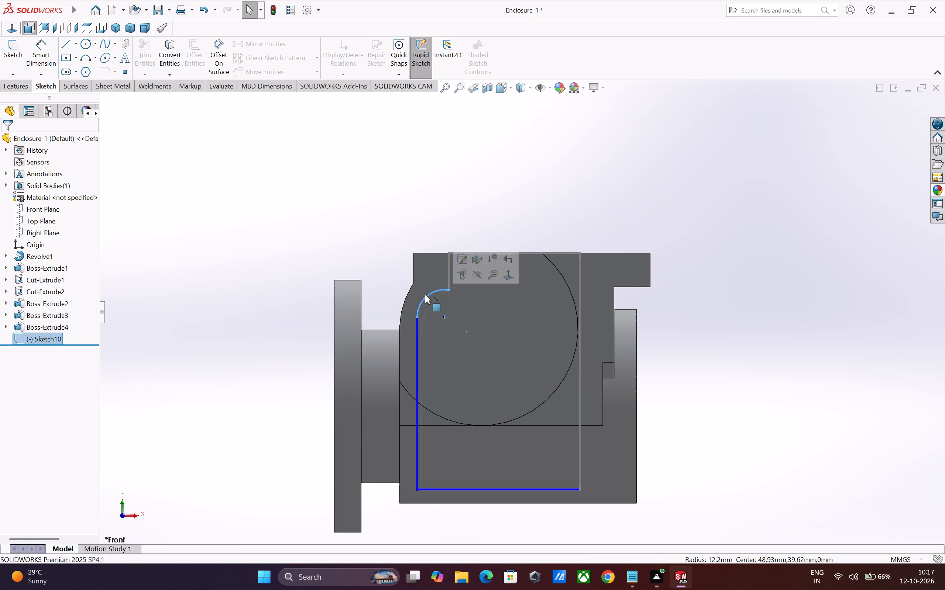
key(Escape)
Reopen the inner profile sketch on the Front Plane for editing.
click(47, 336)
click(63, 307)
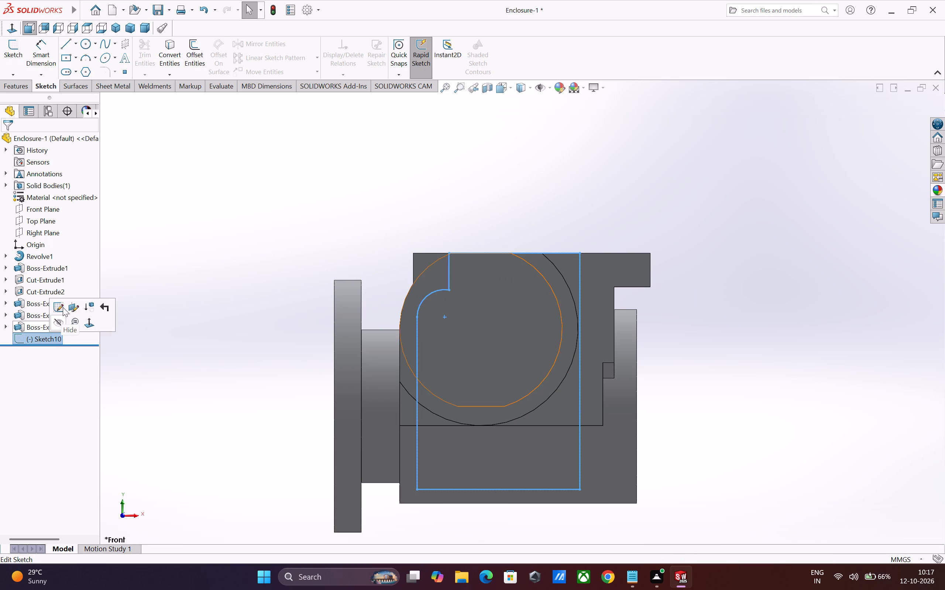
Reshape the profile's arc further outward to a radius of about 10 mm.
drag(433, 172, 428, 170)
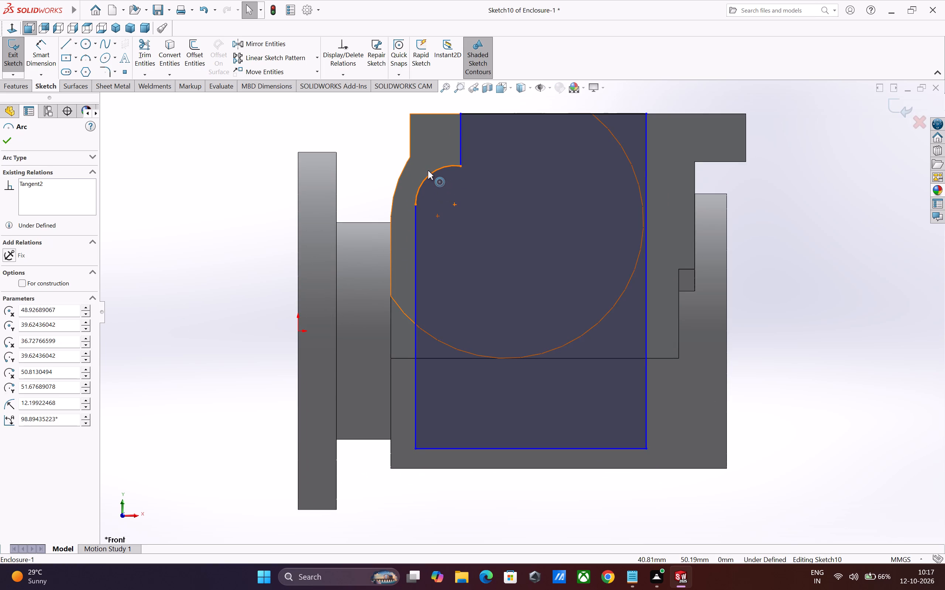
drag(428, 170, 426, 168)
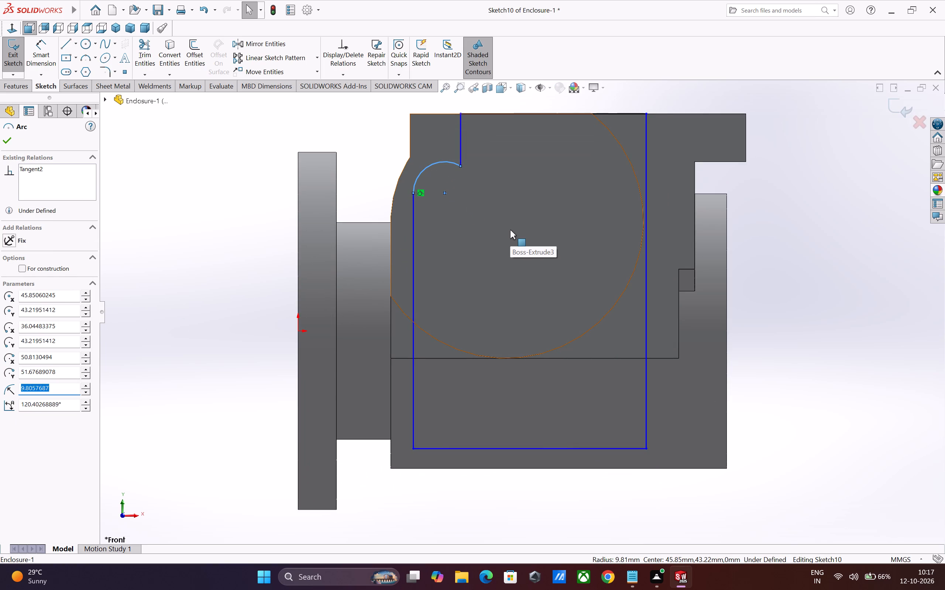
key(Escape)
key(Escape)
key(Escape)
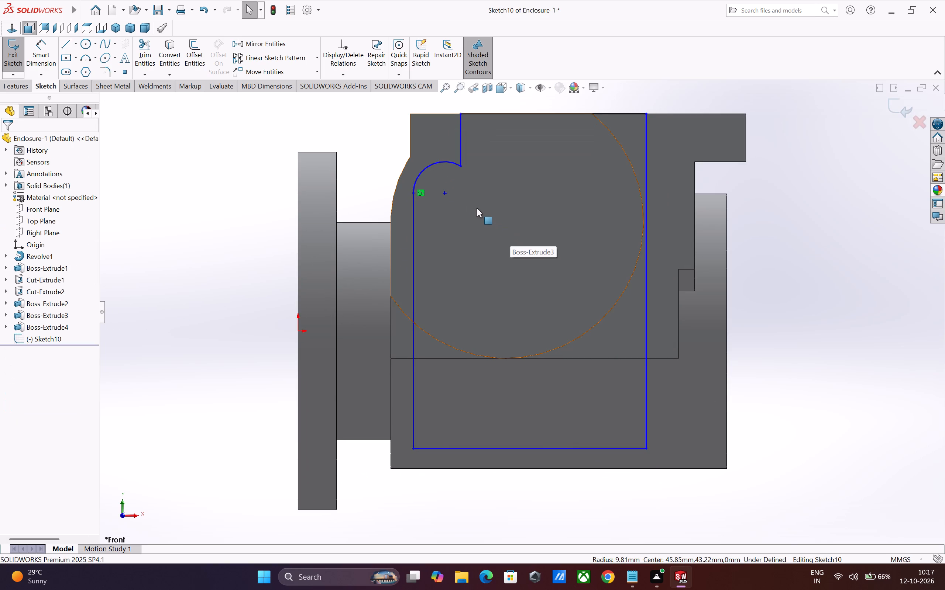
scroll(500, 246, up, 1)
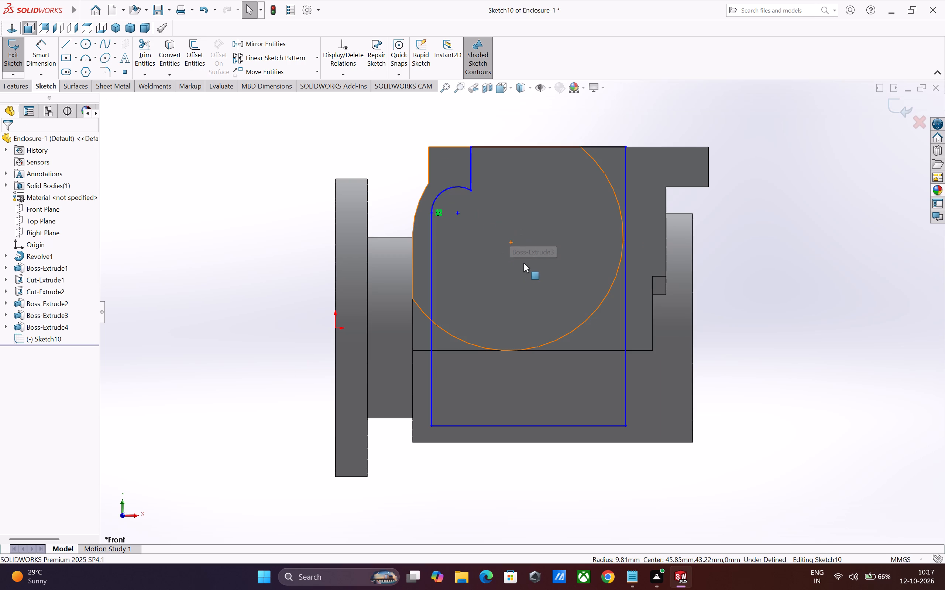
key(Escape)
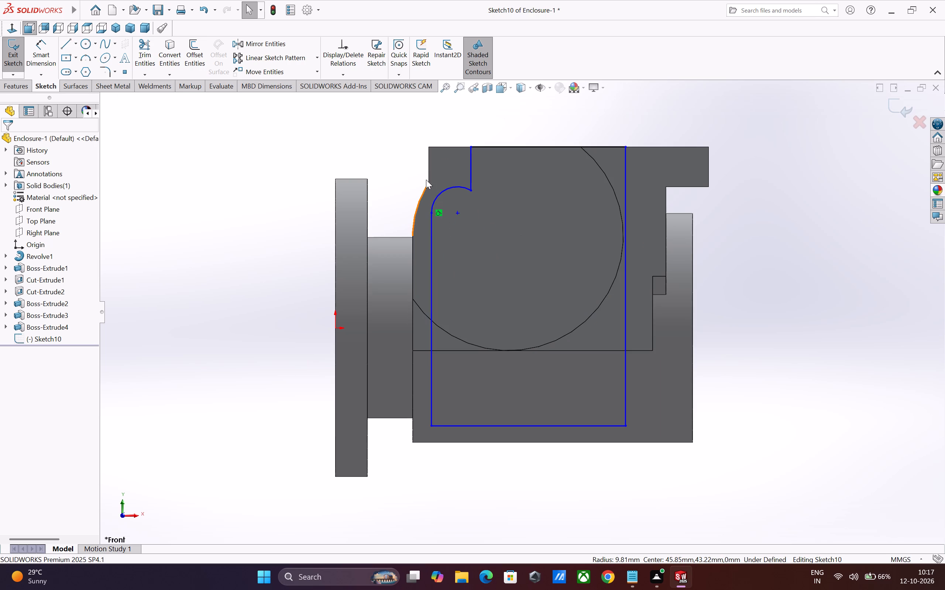
Dimension the profile's arc with a radius of 30 mm.
click(45, 59)
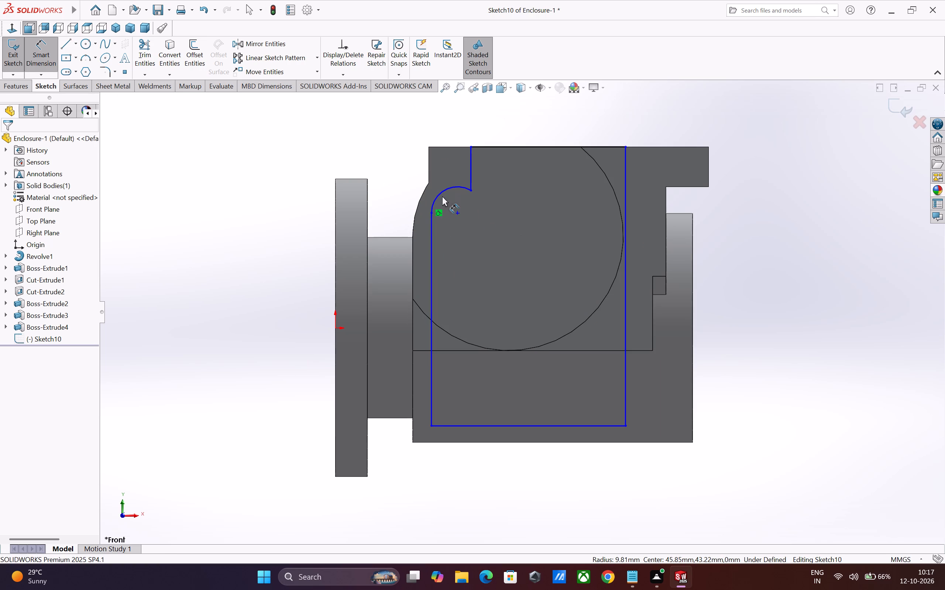
click(440, 195)
click(419, 202)
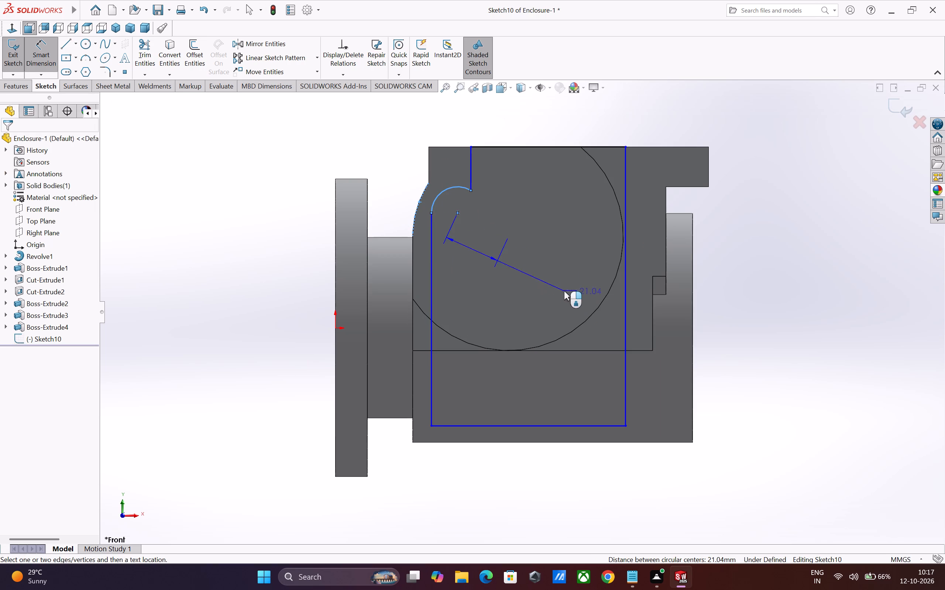
key(Escape)
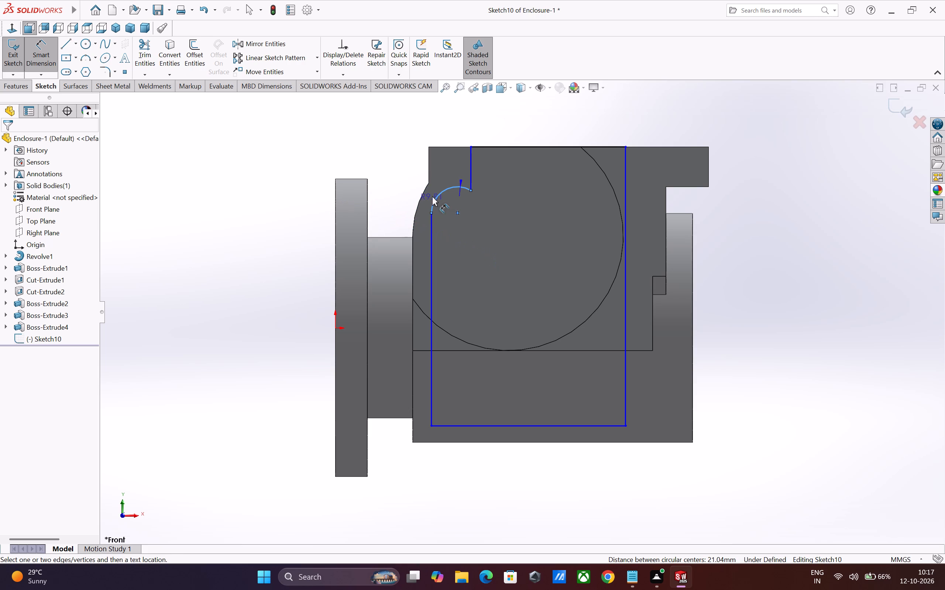
click(411, 186)
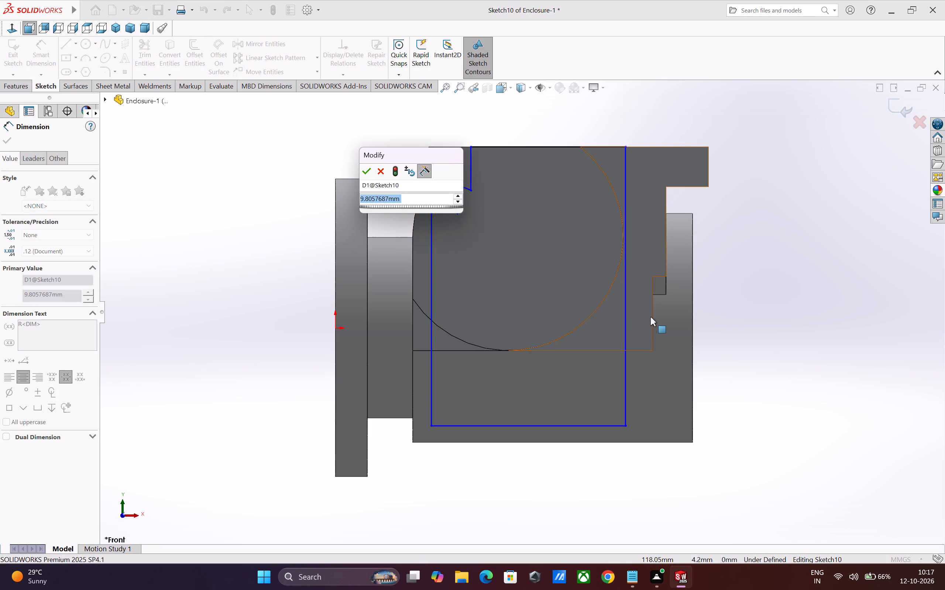
key(3)
key(0)
key(Return)
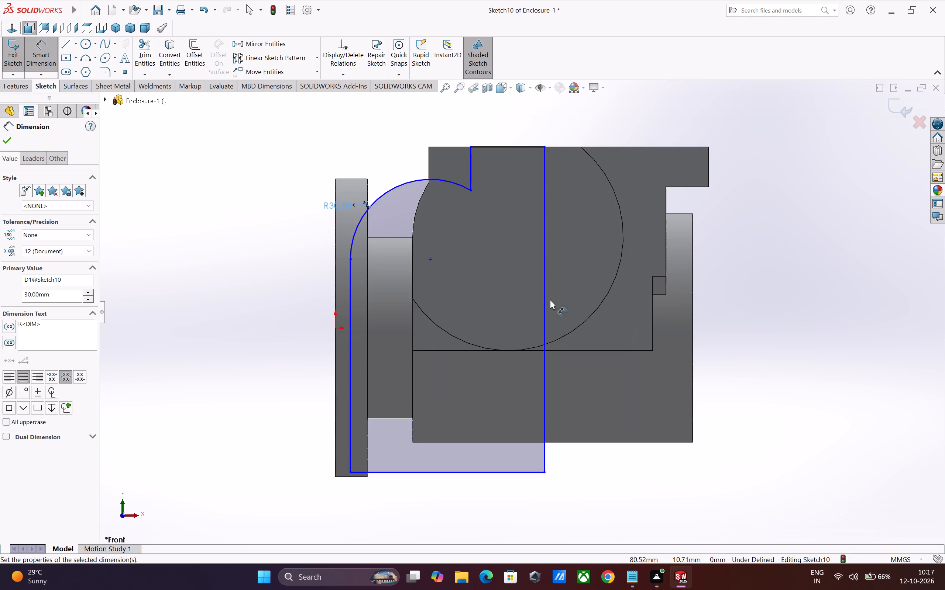
key(Escape)
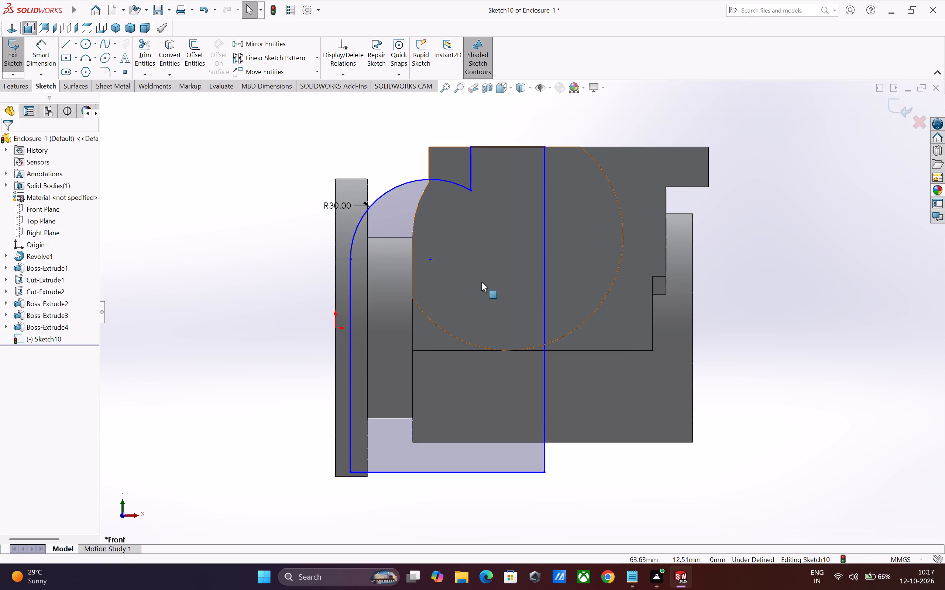
Make the profile arc's centre point concentric with the large circular edge on the block.
click(430, 258)
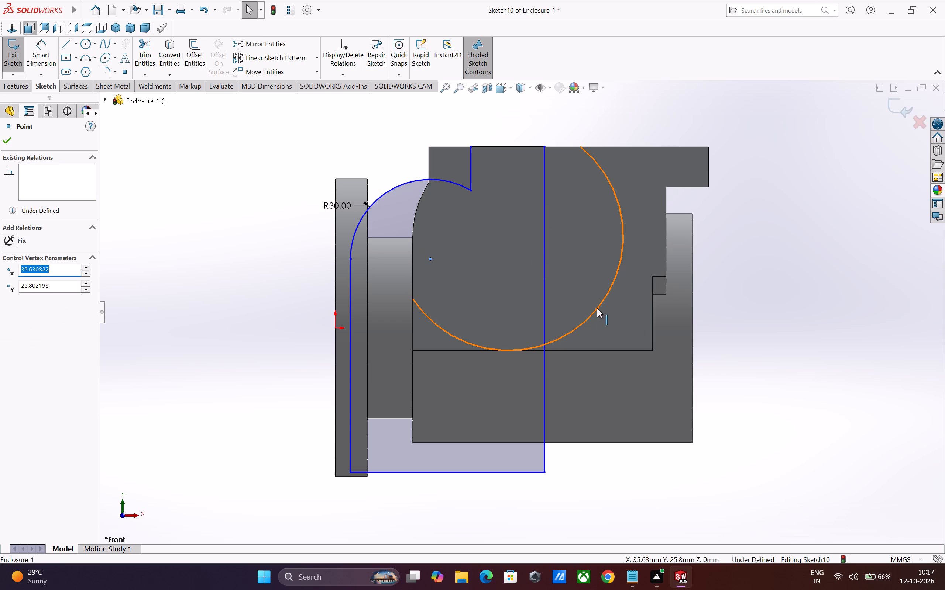
ctrl+click(597, 308)
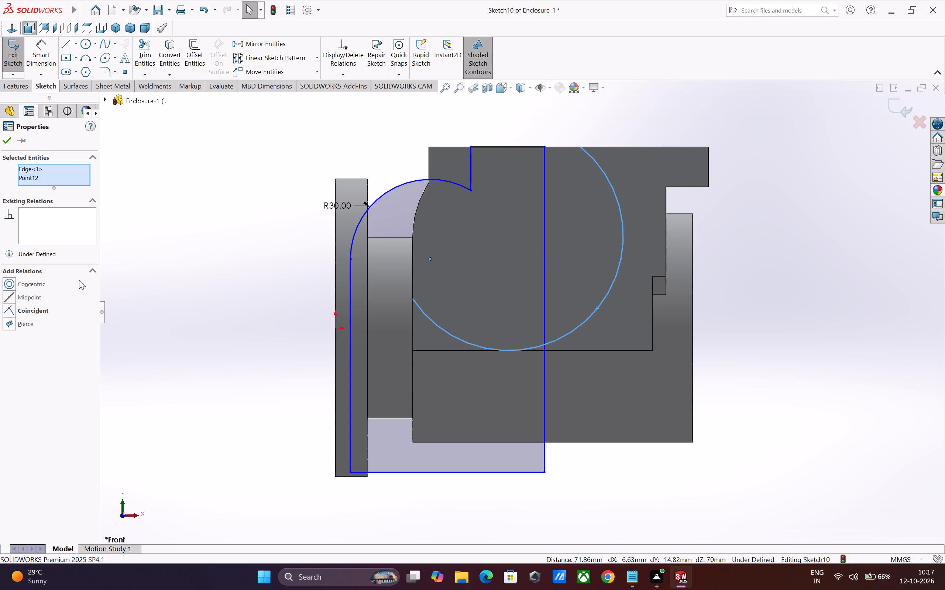
click(34, 284)
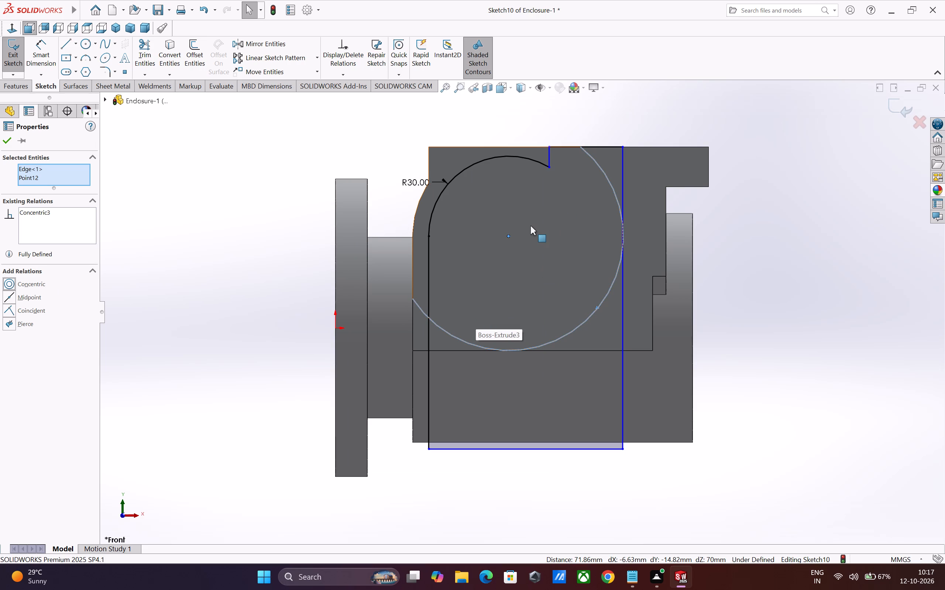
key(Escape)
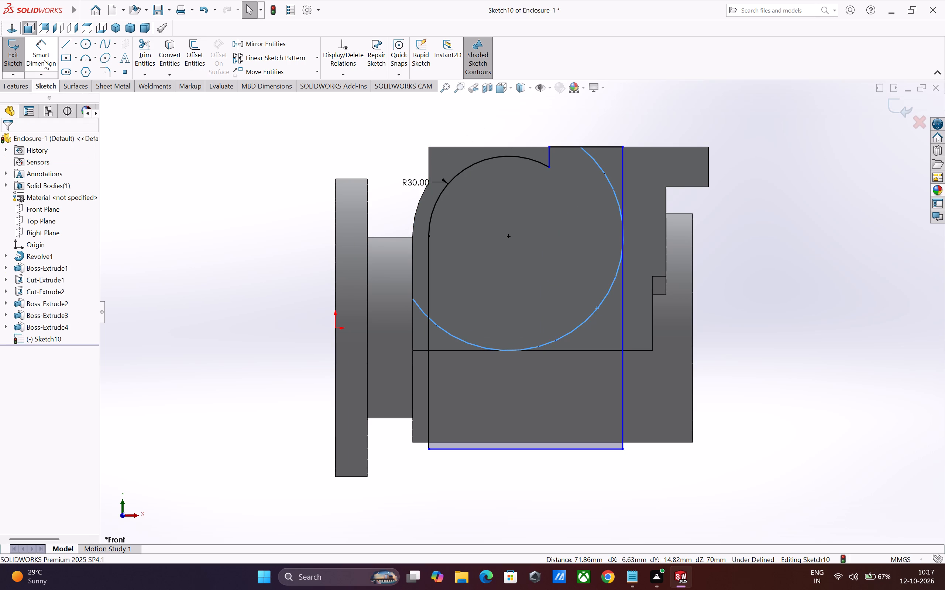
Dimension the profile's short vertical line at 20 mm from the block's upper vertical edge on the flange side.
click(44, 60)
click(549, 160)
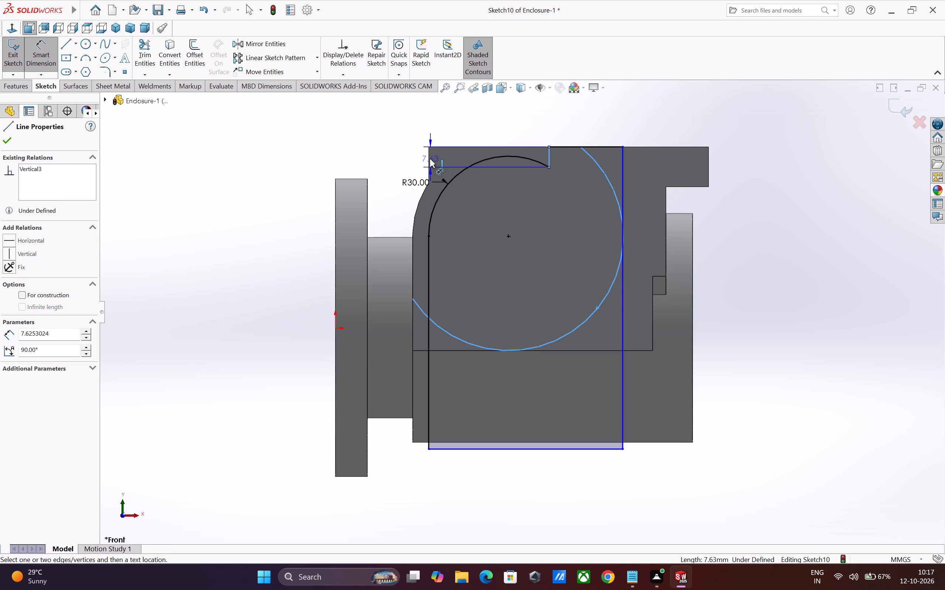
click(429, 159)
click(457, 122)
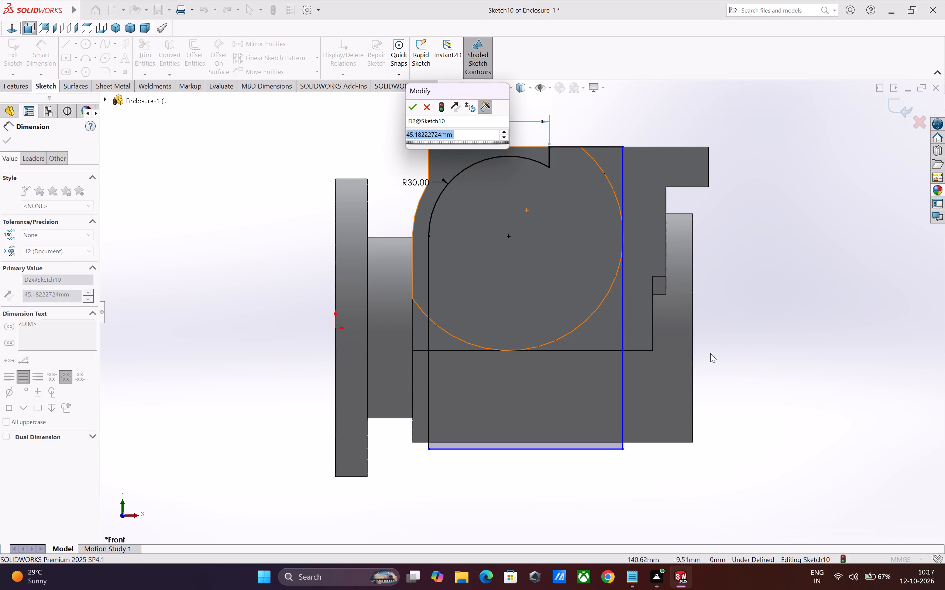
key(1)
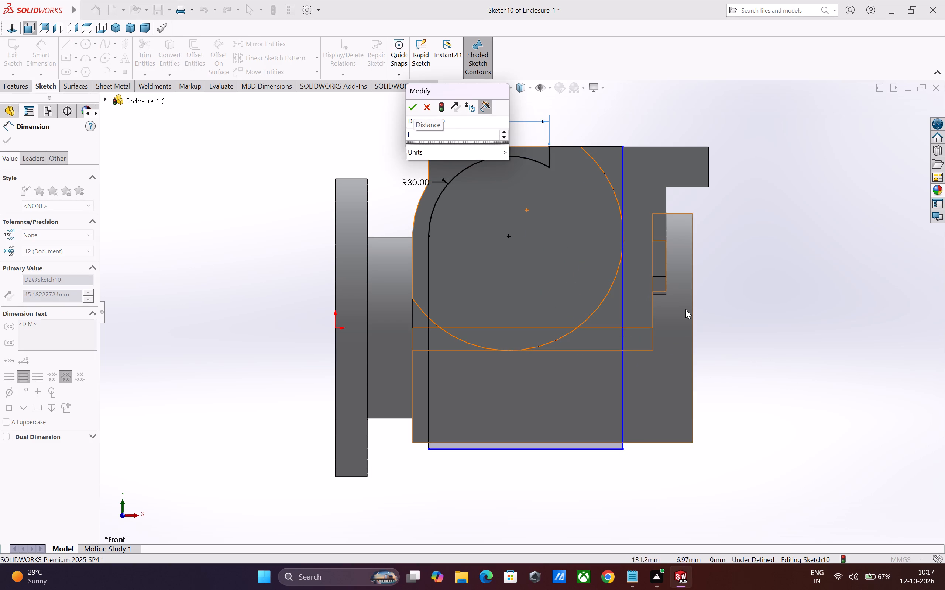
key(BackSpace)
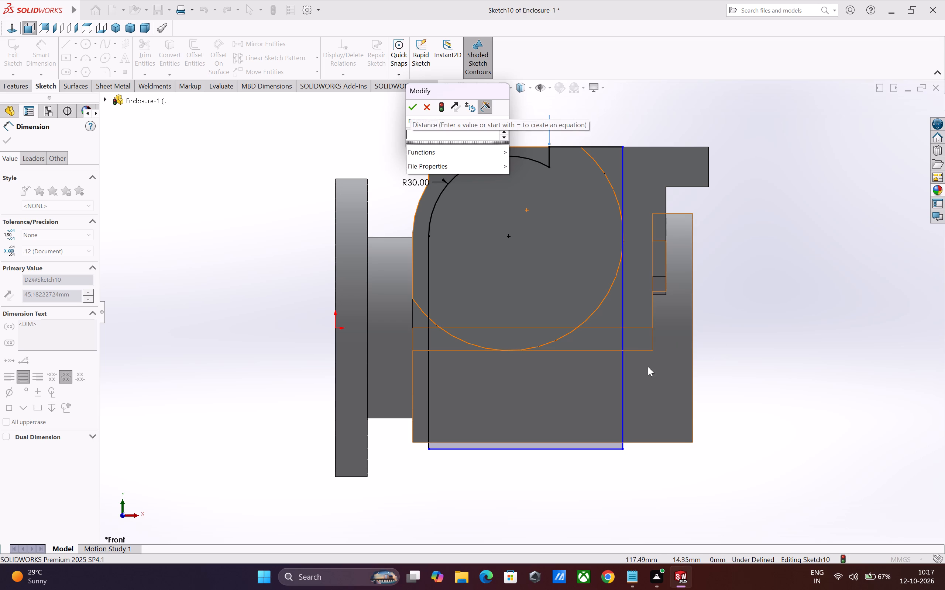
key(2)
key(0)
key(Return)
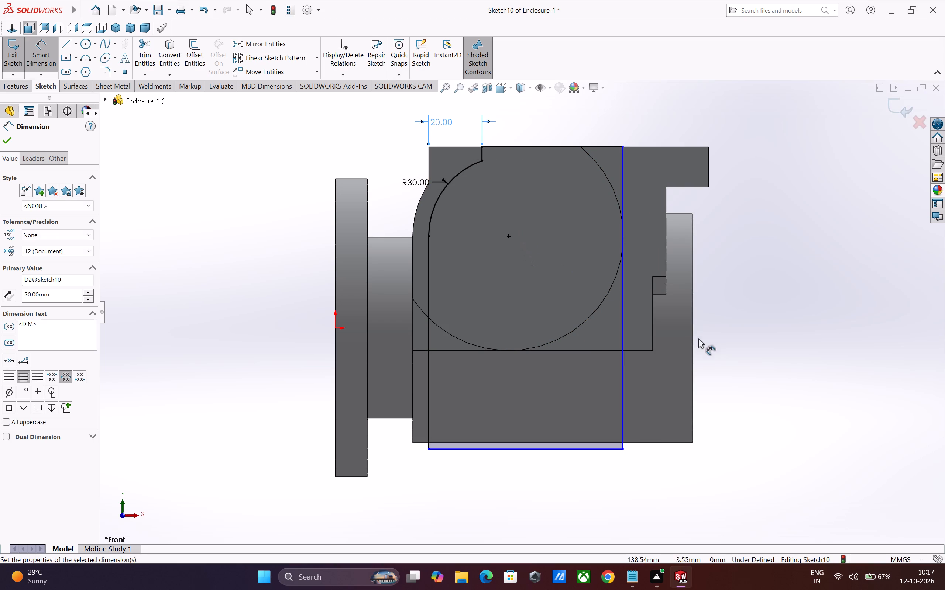
Dimension the profile's long vertical line farthest from the flange at 6 mm from the block's nearby vertical edge.
click(622, 337)
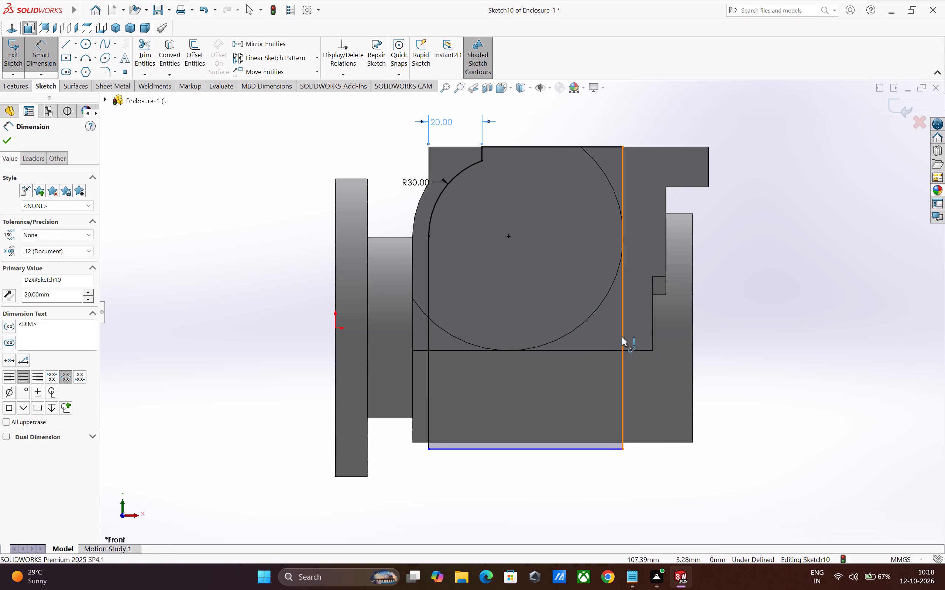
click(653, 339)
click(638, 366)
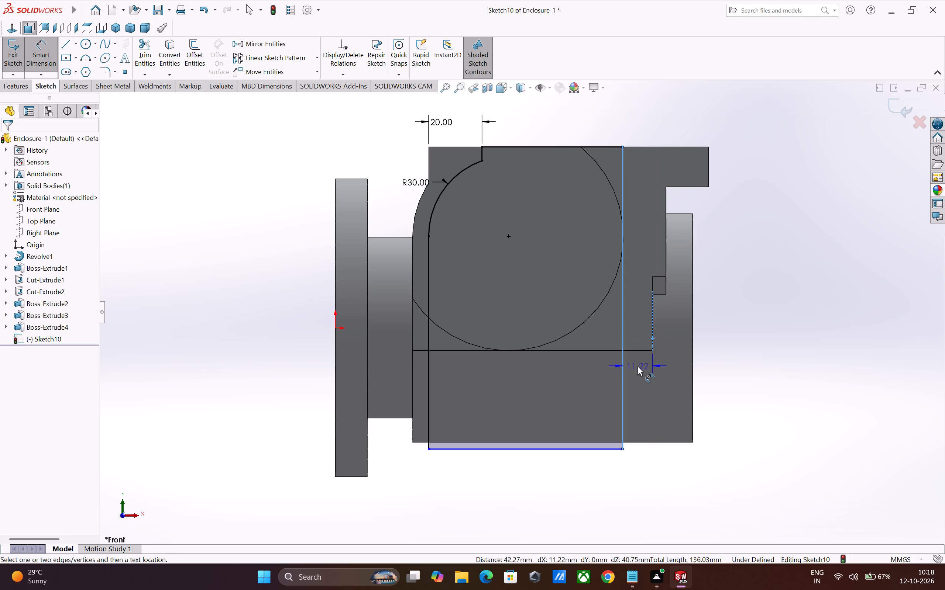
key(6)
key(Return)
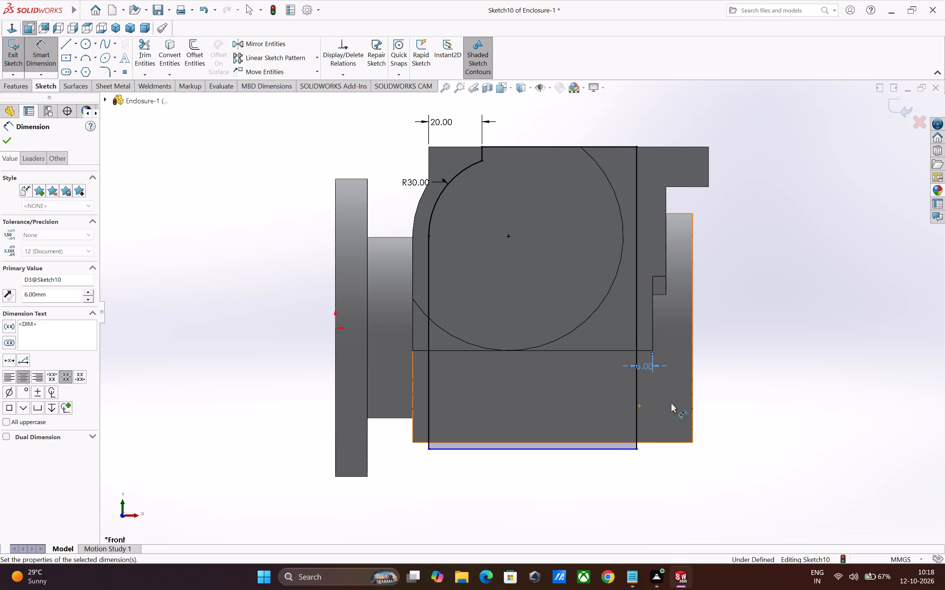
Move the profile's bottom line up inside the block, about 7.4 mm above the block's bottom edge.
scroll(678, 456, down, 2)
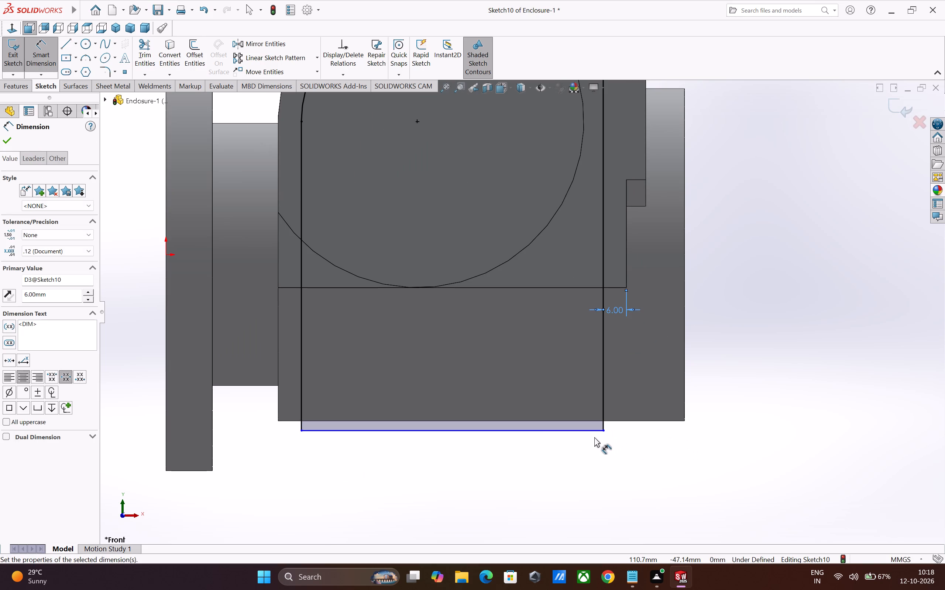
key(Escape)
drag(573, 432, 572, 392)
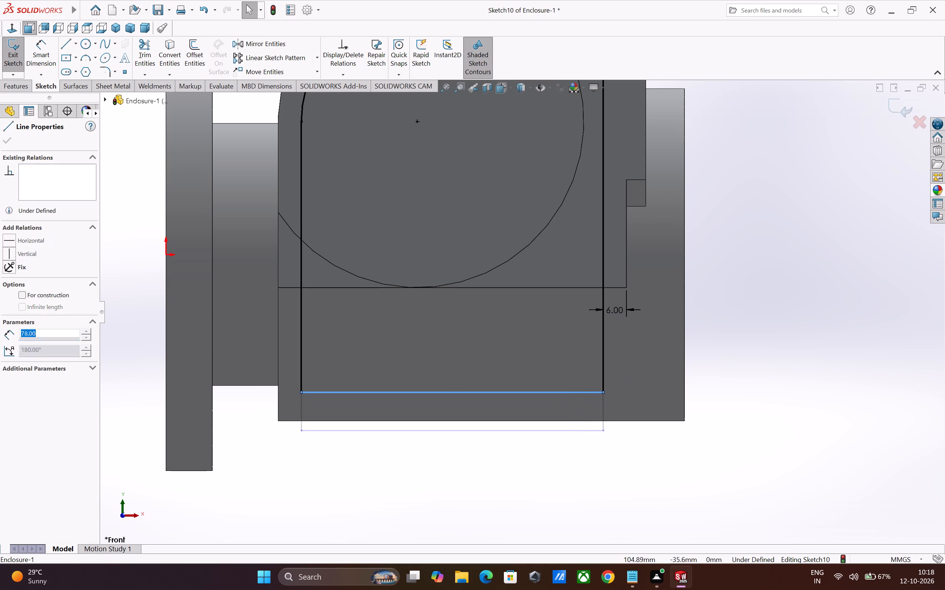
key(Escape)
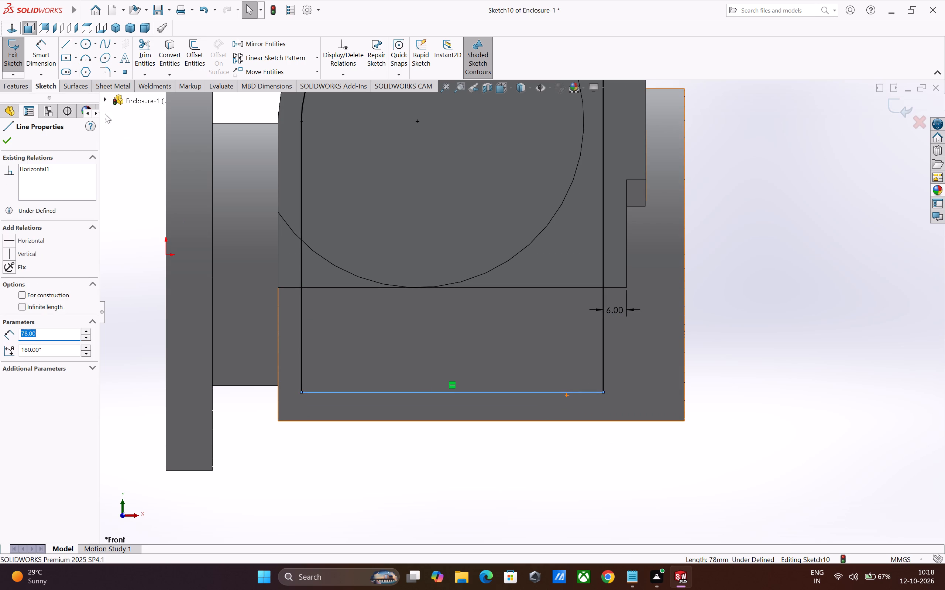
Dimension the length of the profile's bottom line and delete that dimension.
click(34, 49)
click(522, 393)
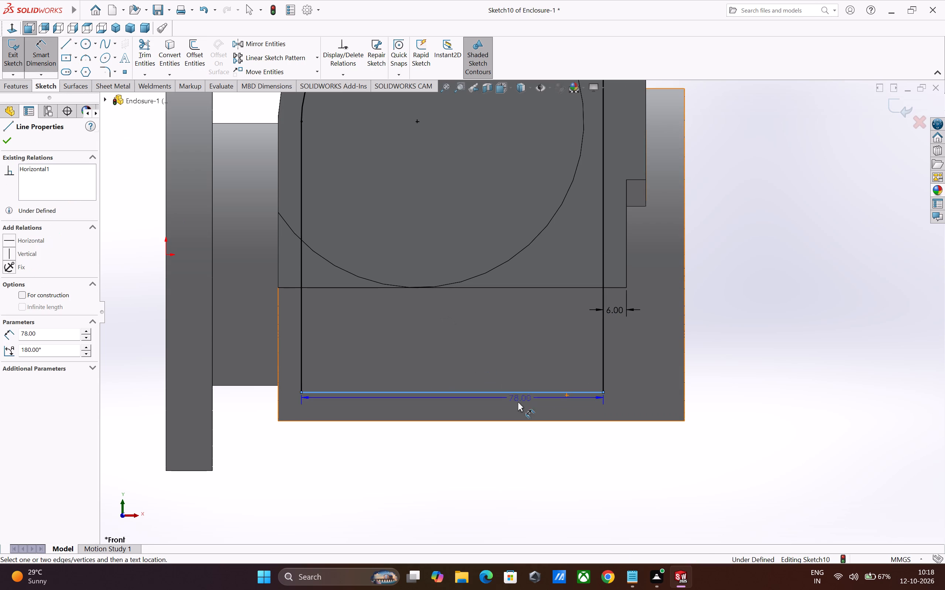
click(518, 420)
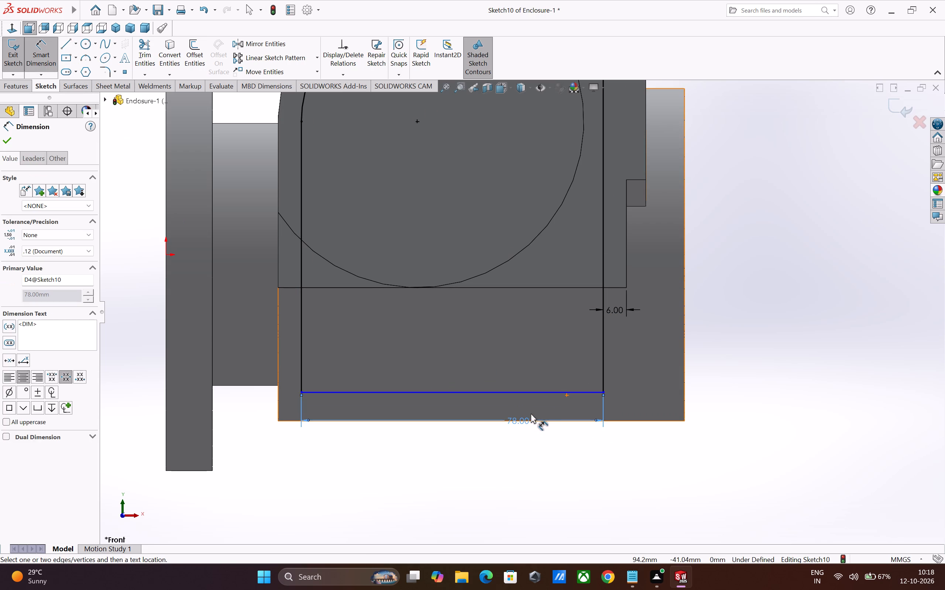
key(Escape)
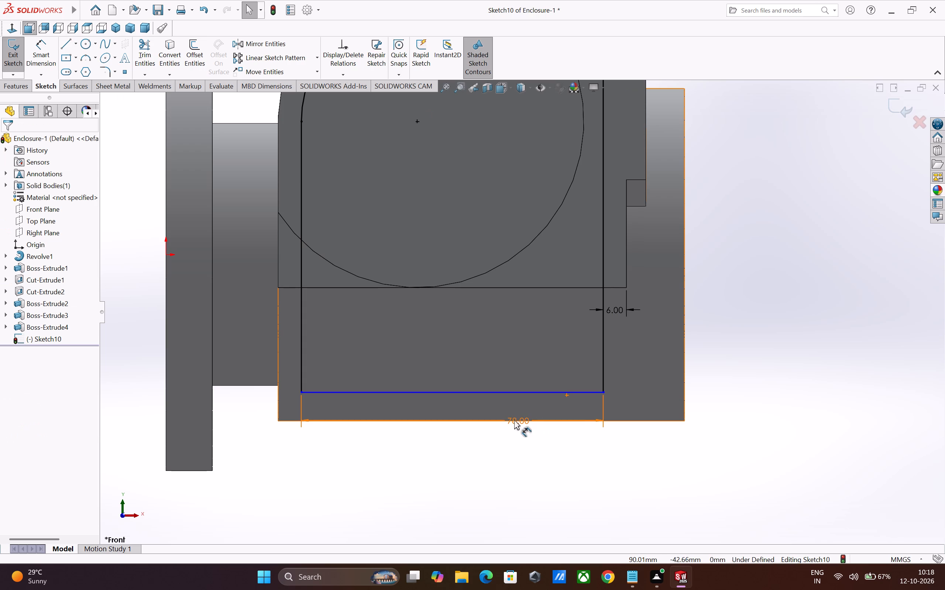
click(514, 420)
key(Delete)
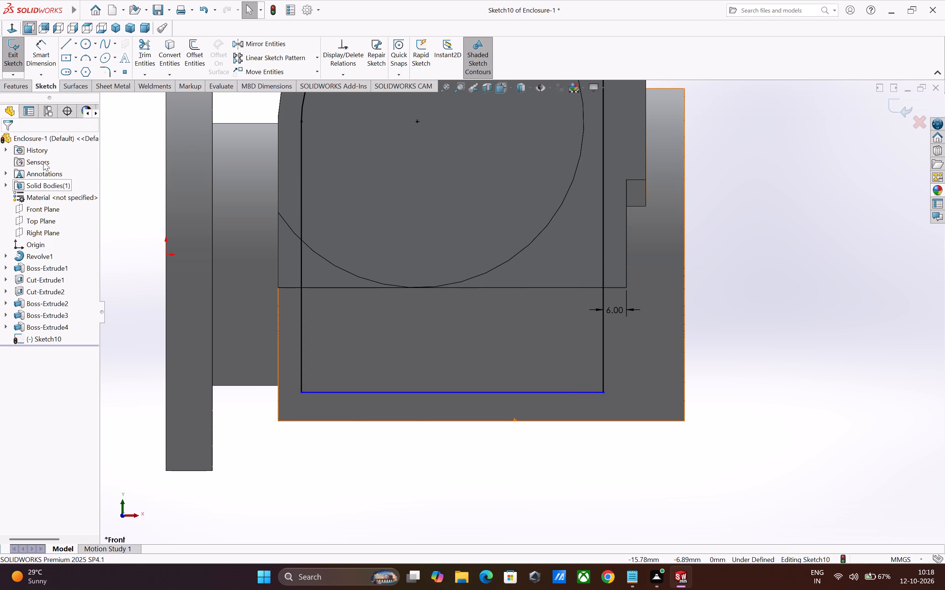
Dimension the profile's bottom line at 6 mm from the block's bottom edge.
click(41, 48)
click(530, 421)
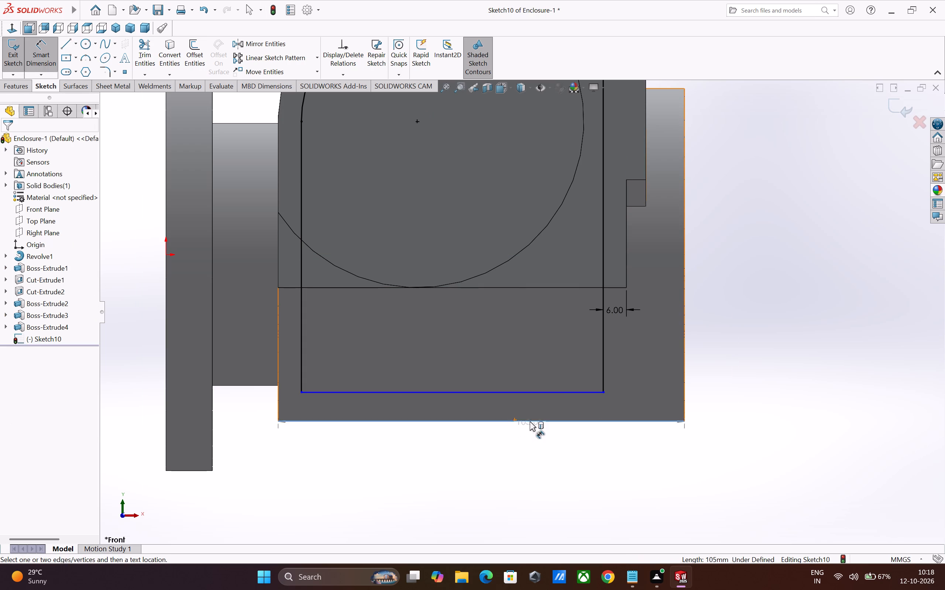
click(546, 392)
click(573, 409)
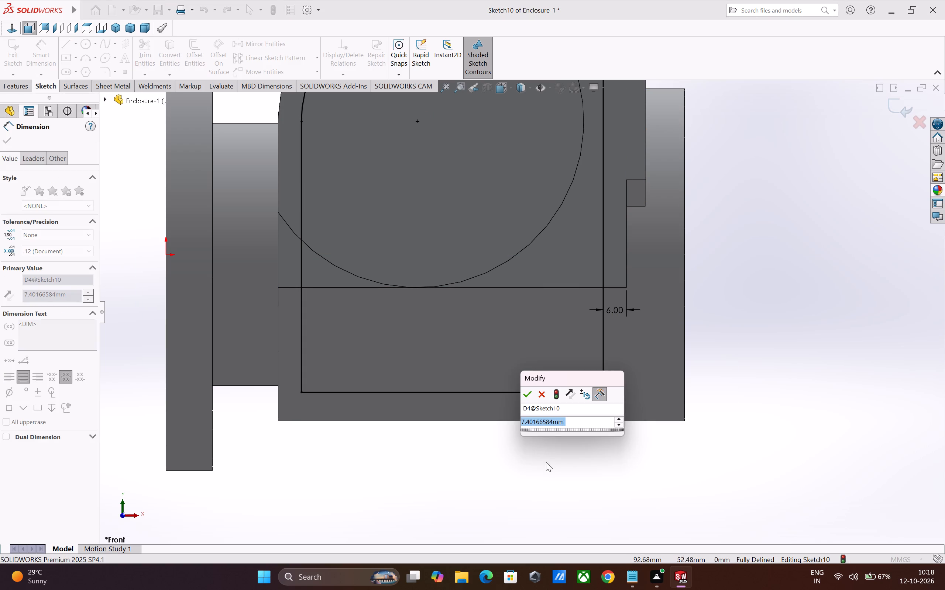
key(6)
key(Return)
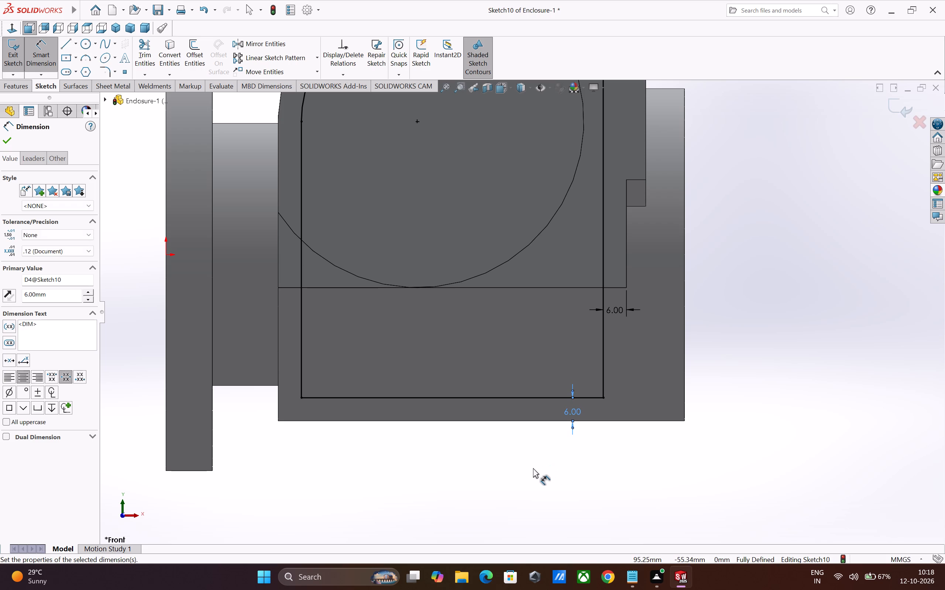
Reposition the 20 mm and the vertical-edge 6 mm dimension labels so they sit clear of their extension lines.
key(Escape)
scroll(533, 468, up, 2)
scroll(534, 336, up, 3)
scroll(532, 218, down, 1)
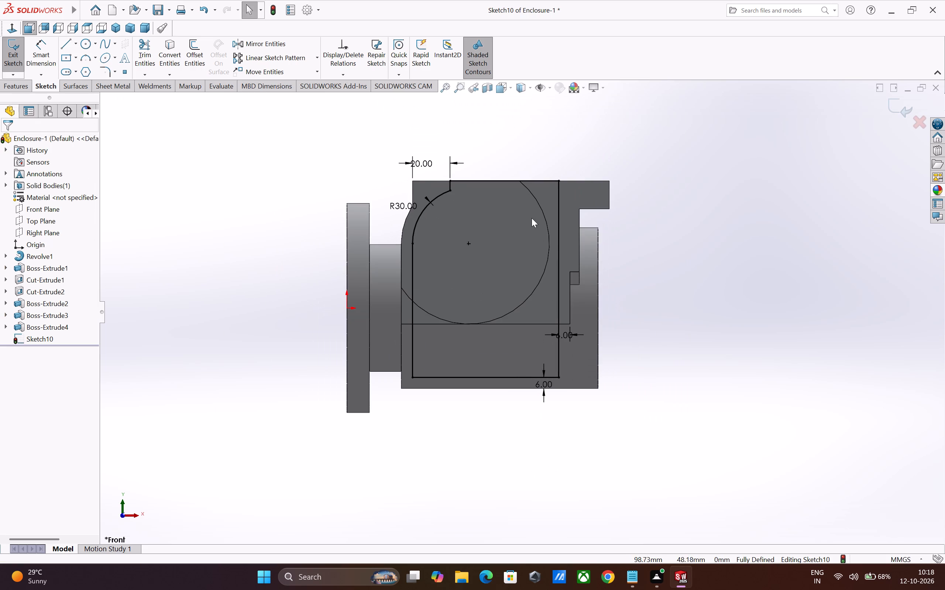
drag(414, 162, 430, 164)
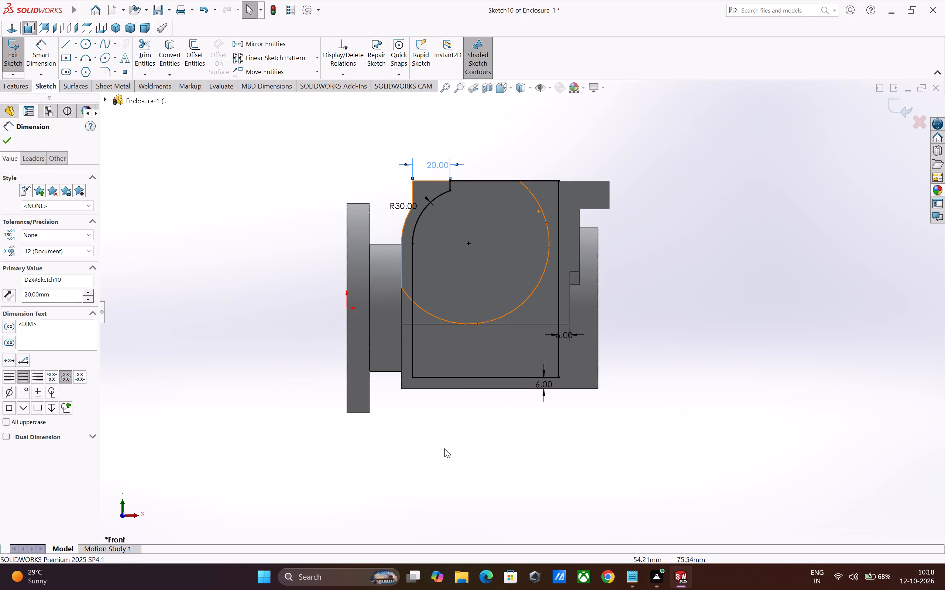
key(Escape)
click(678, 282)
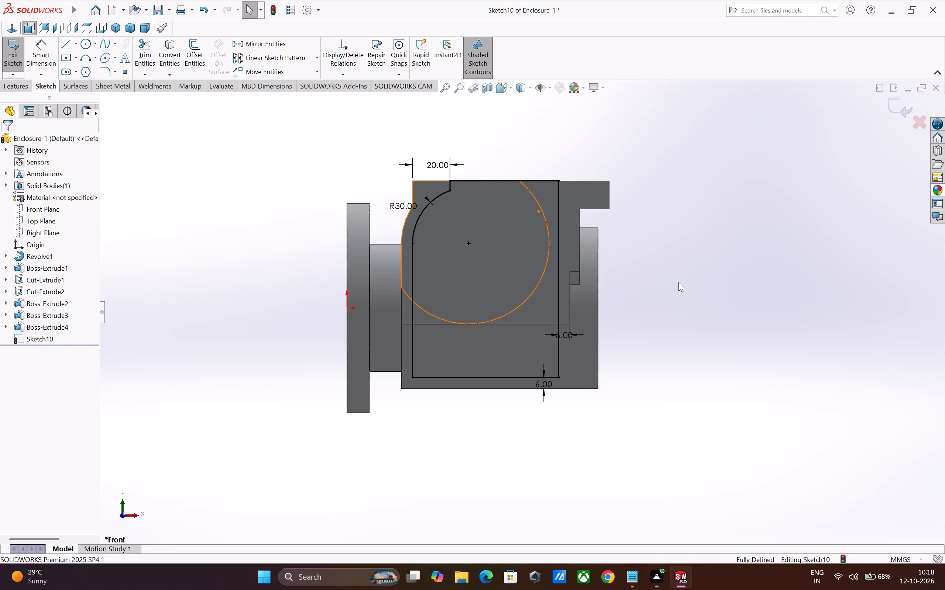
drag(561, 332, 586, 334)
click(640, 344)
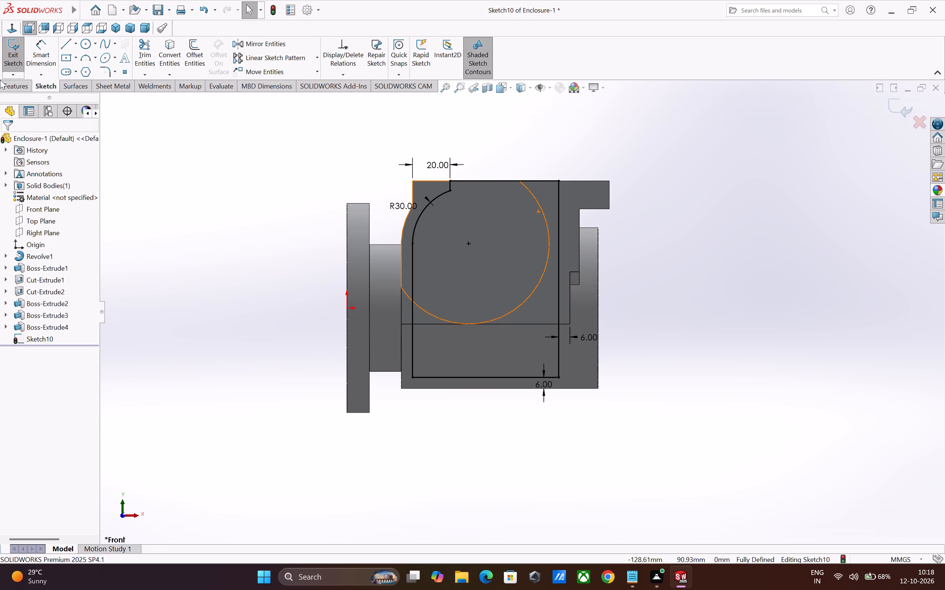
Start an Extruded Cut from the inner profile with a blind depth of 37 mm in Direction 1.
click(10, 85)
click(153, 55)
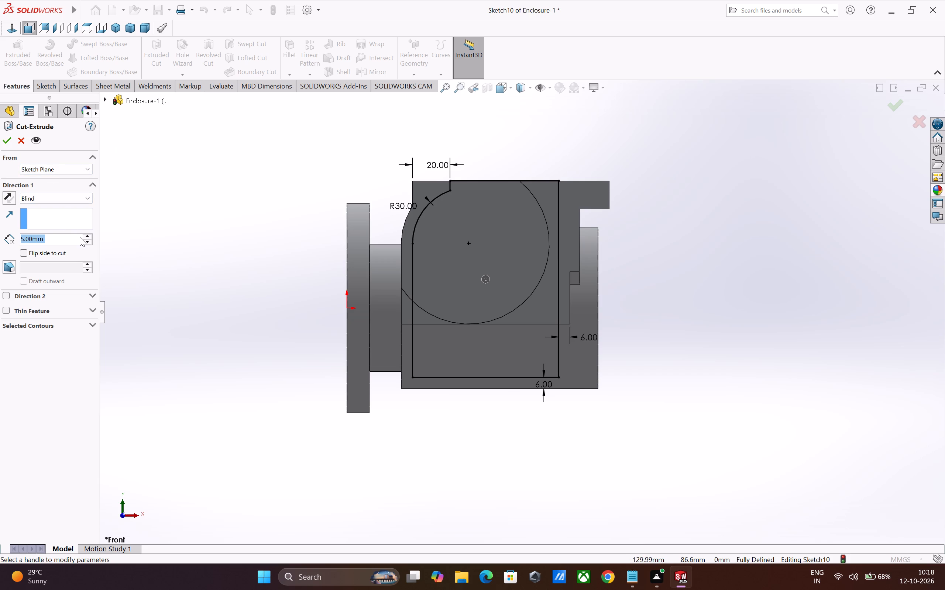
double_click(54, 238)
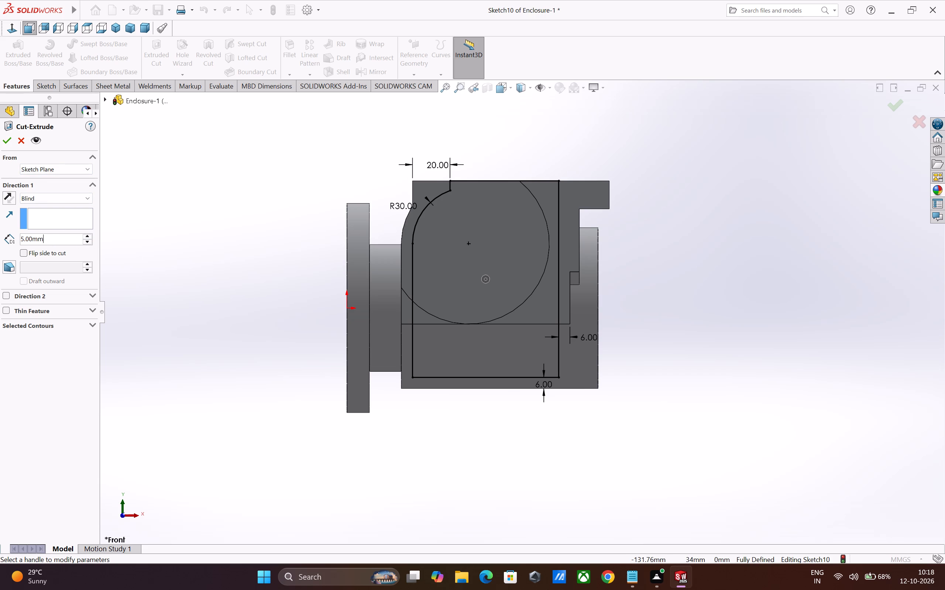
text(37)
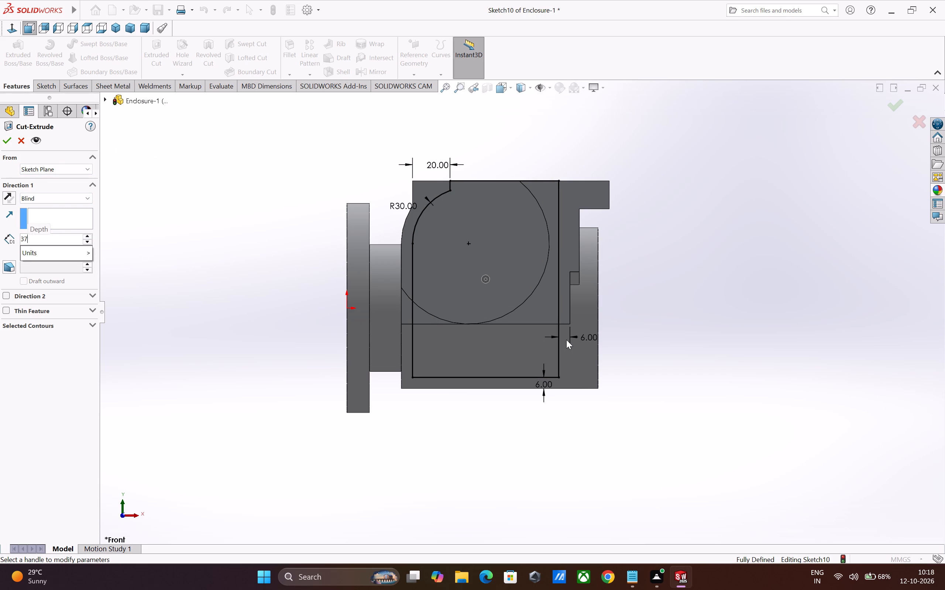
key(Return)
middle_drag(741, 355, 673, 406)
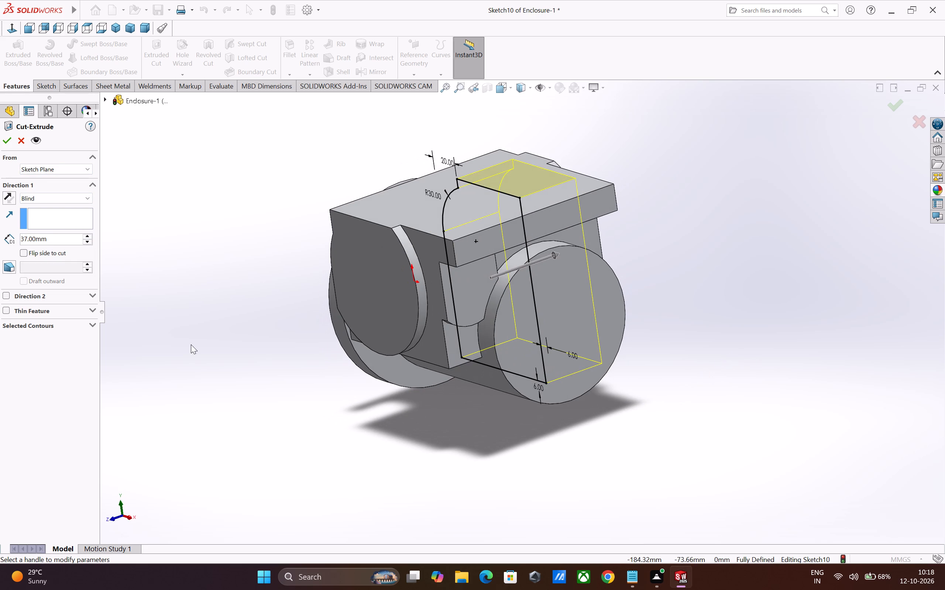
Add a blind Direction 2 with a depth of 58 mm to the cut and complete the pocket.
click(6, 296)
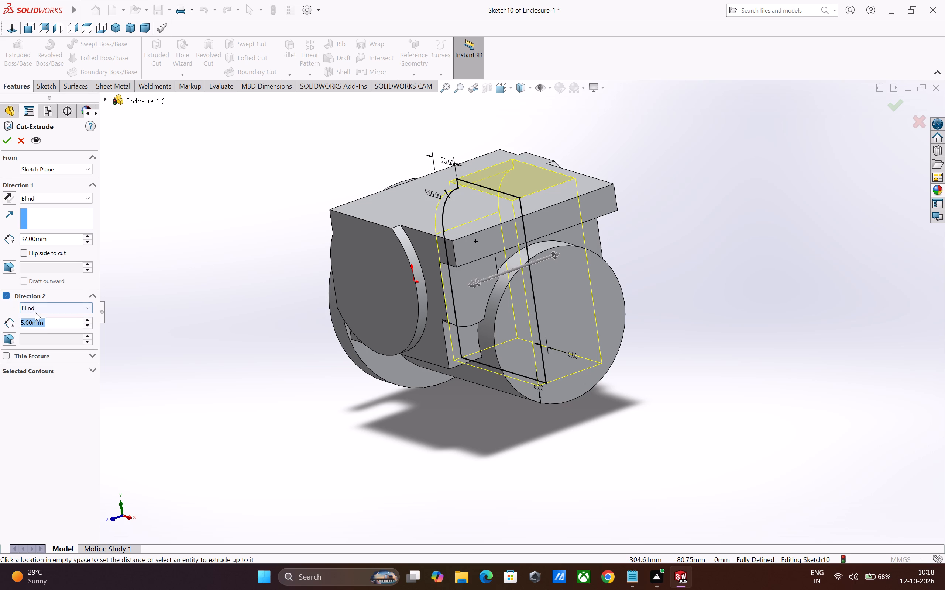
double_click(50, 326)
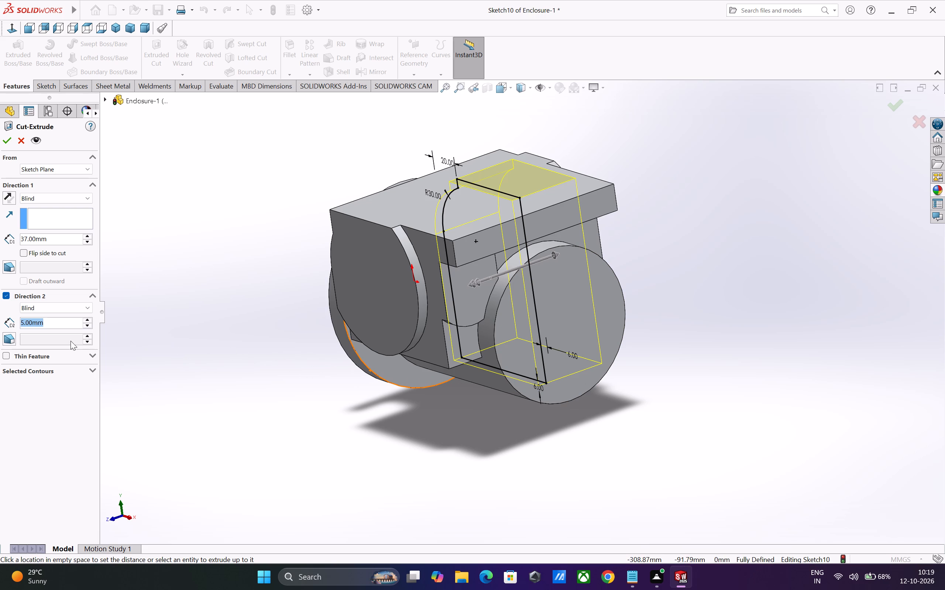
middle_drag(605, 412, 556, 455)
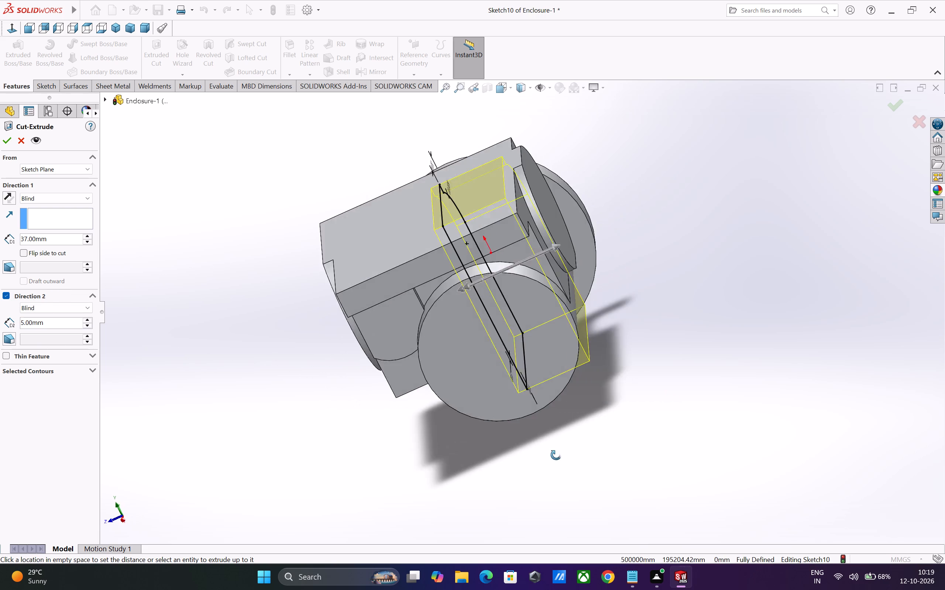
middle_drag(556, 455, 660, 389)
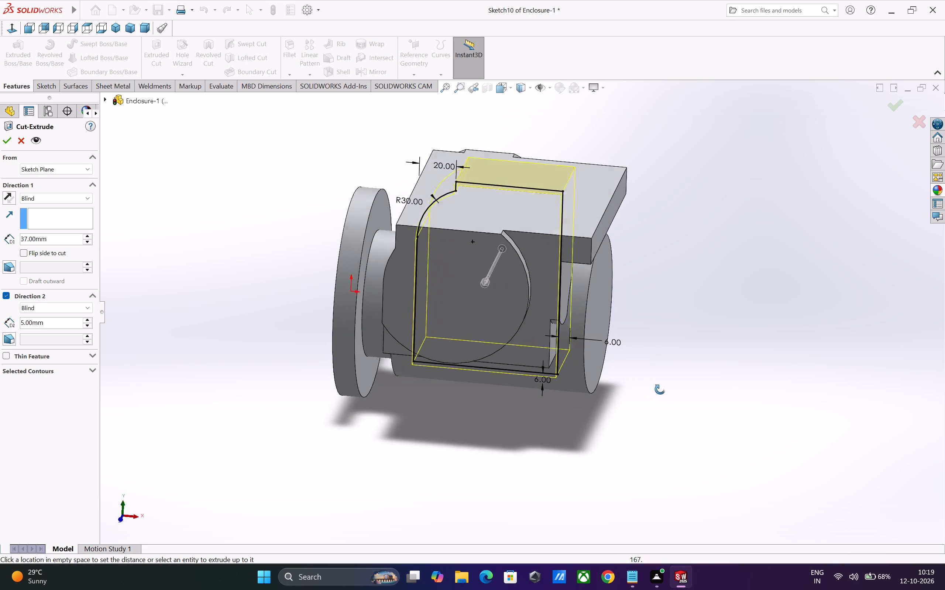
middle_drag(660, 389, 501, 455)
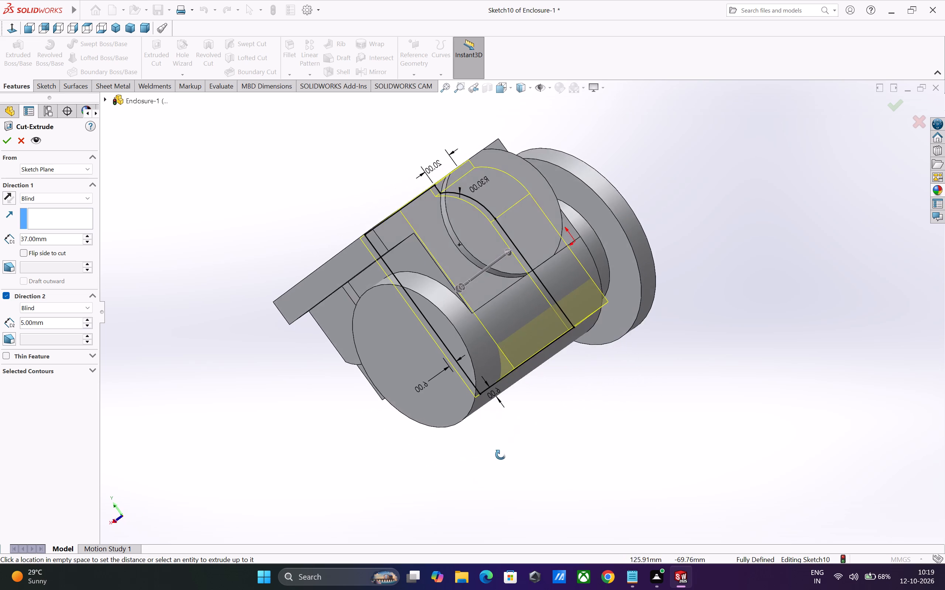
middle_drag(501, 455, 632, 389)
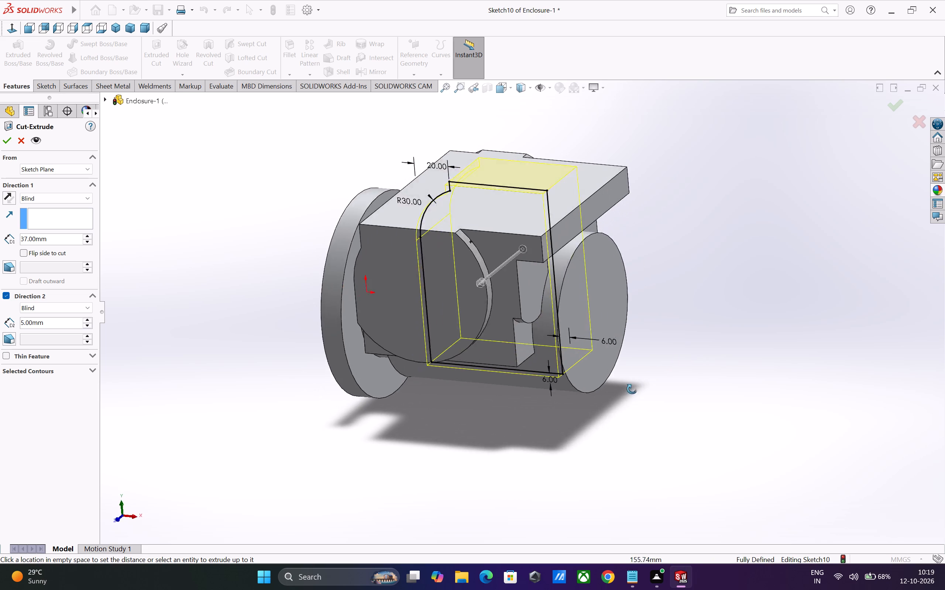
middle_drag(632, 389, 553, 435)
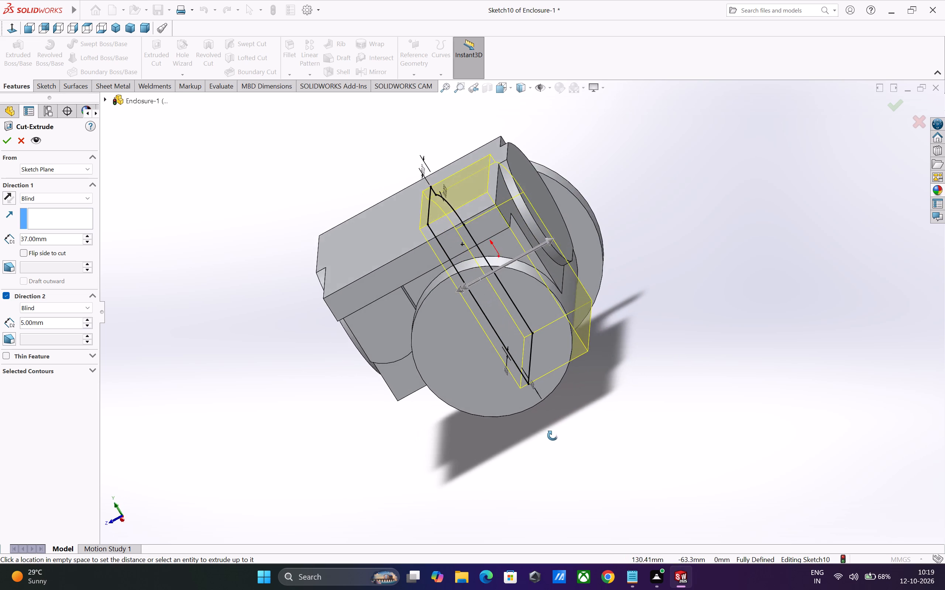
middle_drag(553, 435, 522, 451)
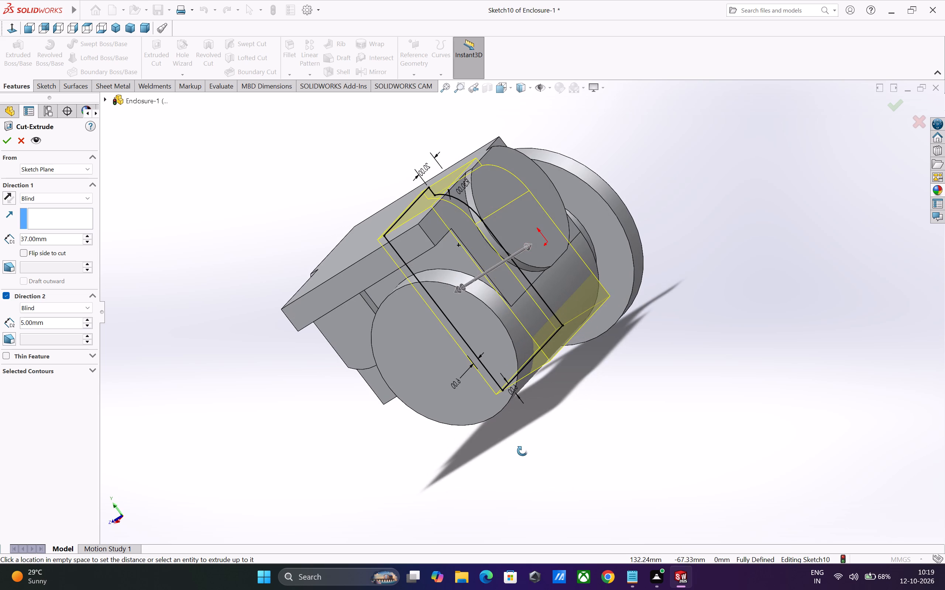
middle_drag(522, 451, 536, 443)
scroll(543, 324, down, 1)
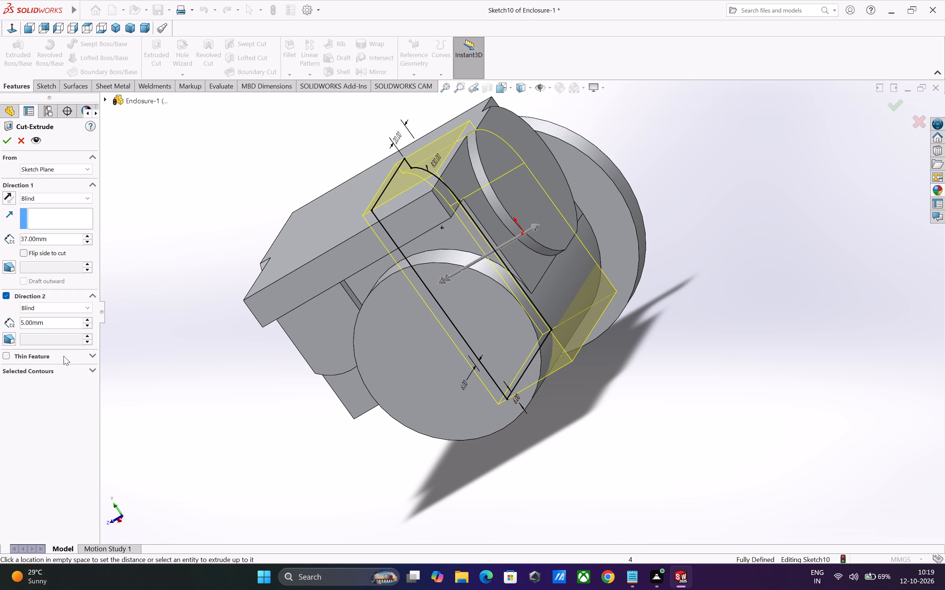
double_click(45, 322)
middle_drag(519, 445, 571, 427)
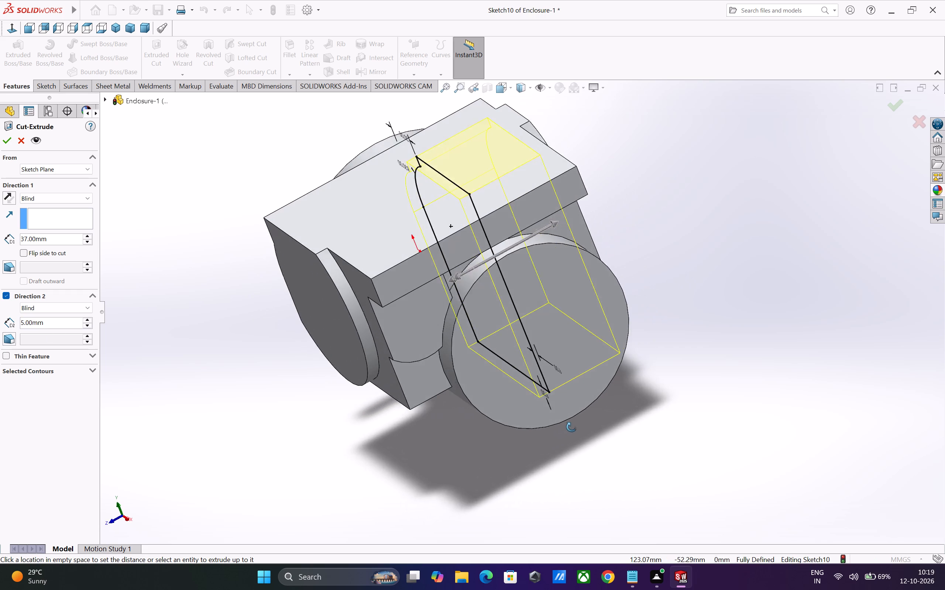
middle_drag(571, 427, 581, 421)
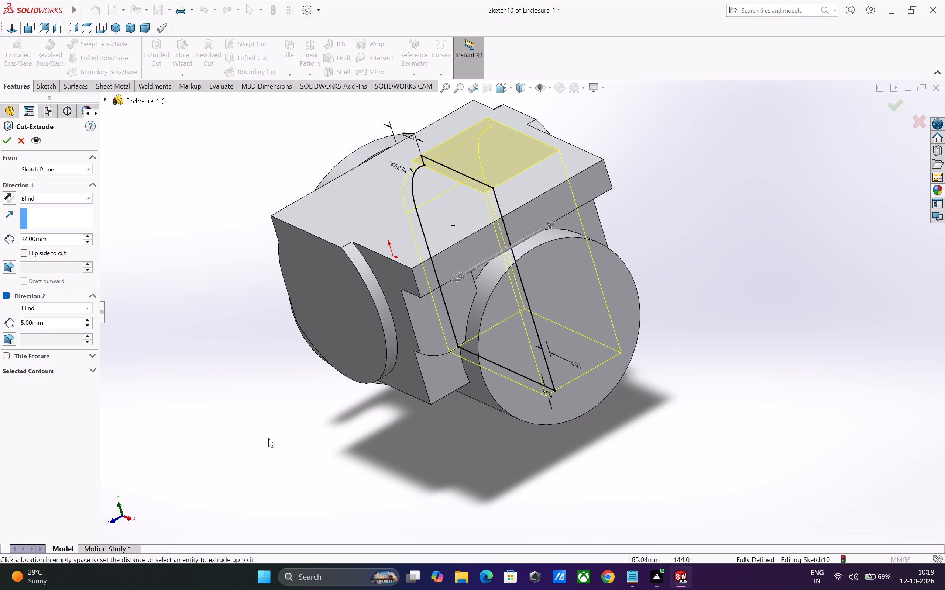
double_click(49, 322)
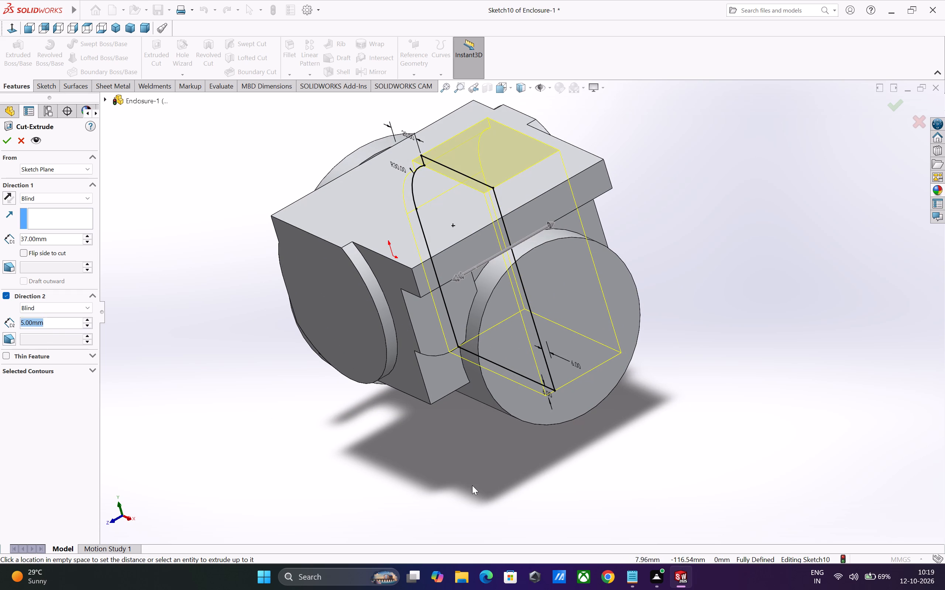
key(5)
key(8)
key(Return)
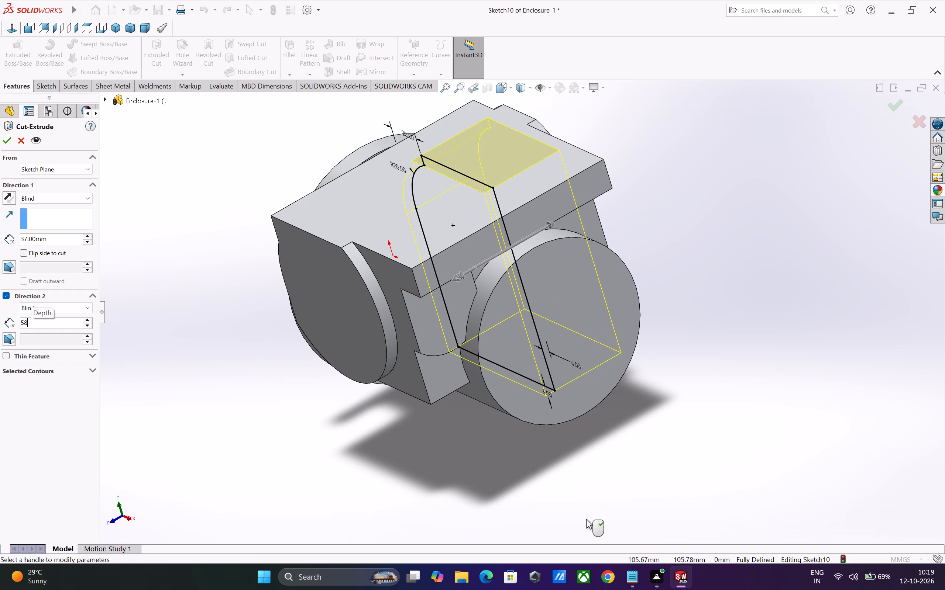
middle_drag(686, 510, 662, 519)
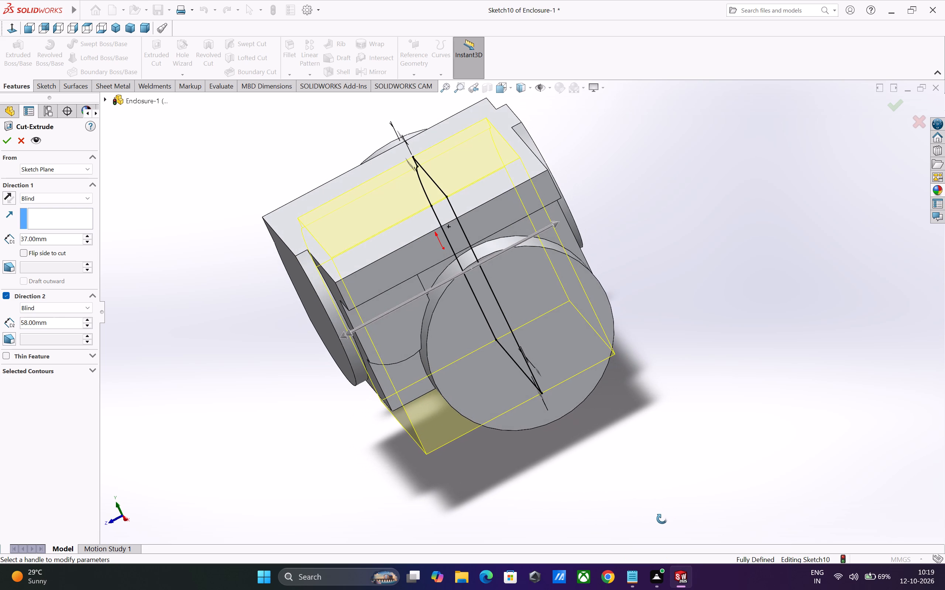
middle_drag(662, 519, 639, 529)
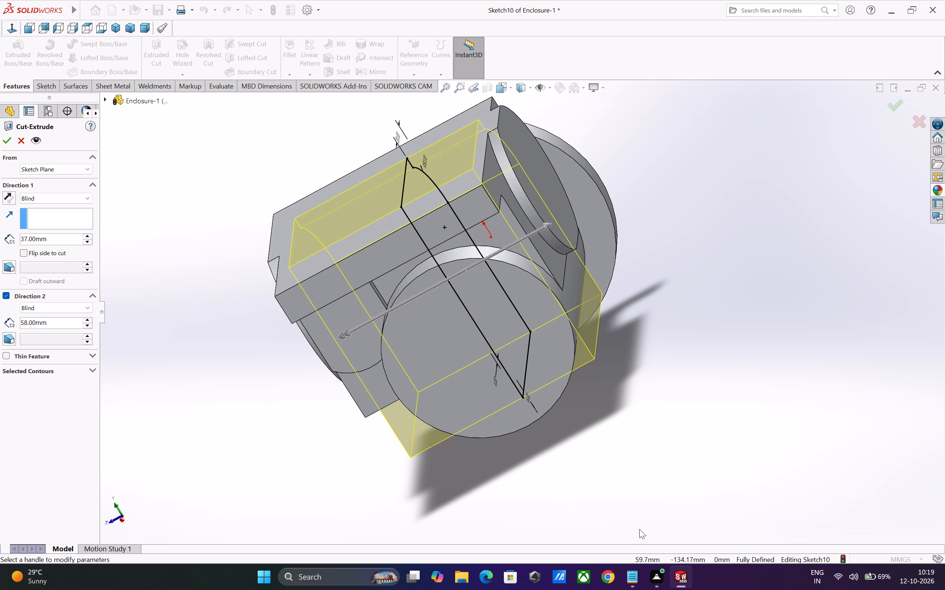
middle_drag(713, 454, 739, 492)
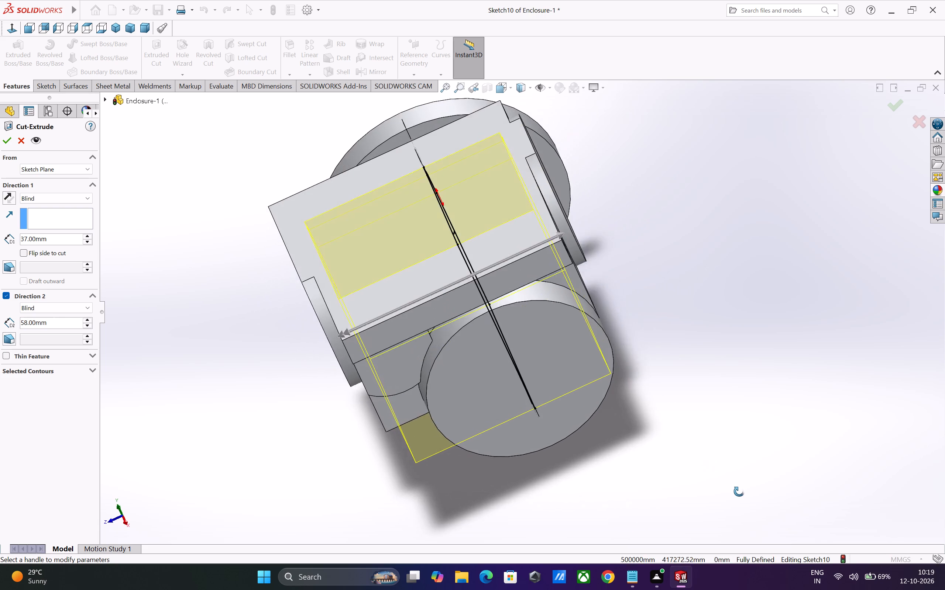
middle_drag(739, 492, 745, 513)
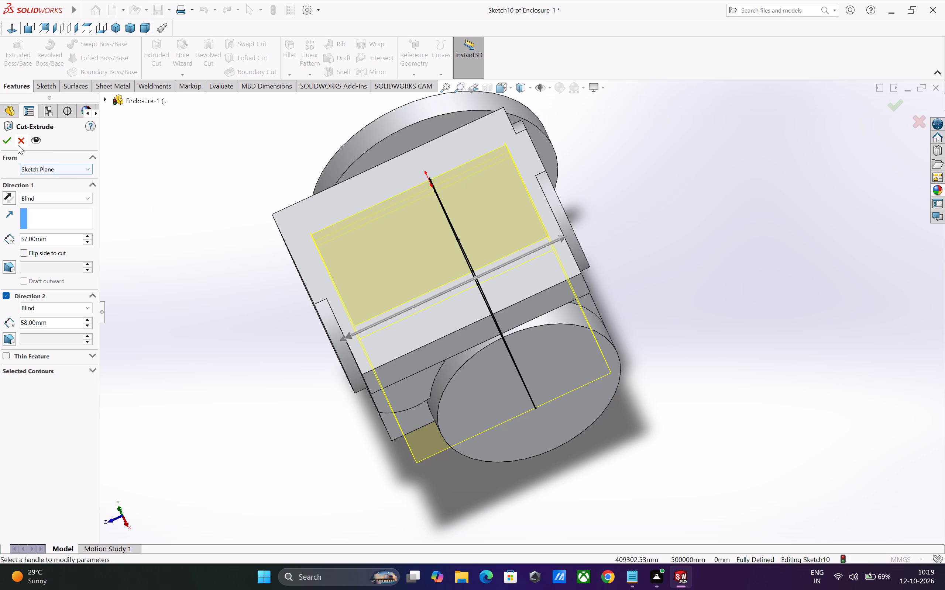
click(6, 141)
click(223, 370)
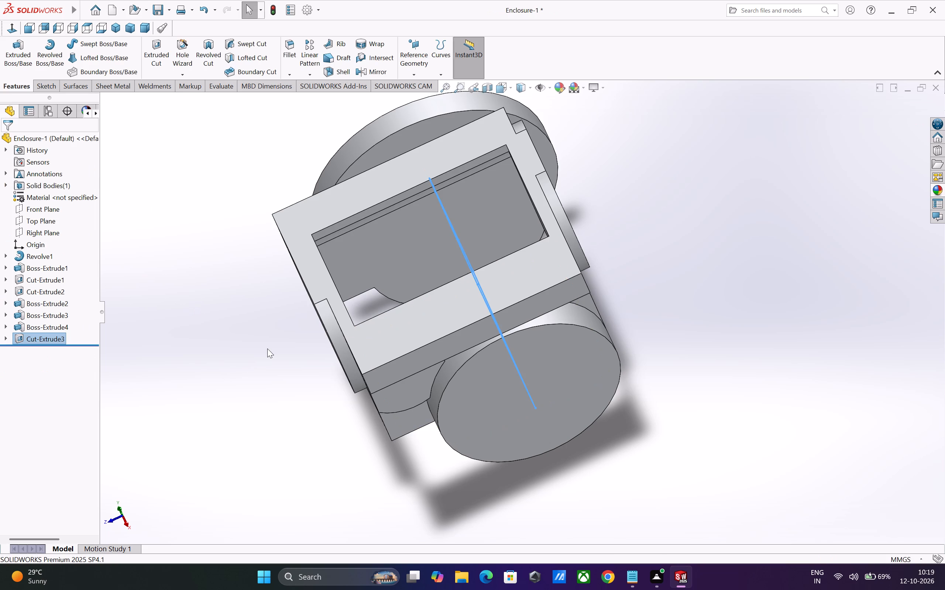
Examine the new pocket through the block from several angles, including its open top, walls and underside.
middle_drag(268, 348, 384, 399)
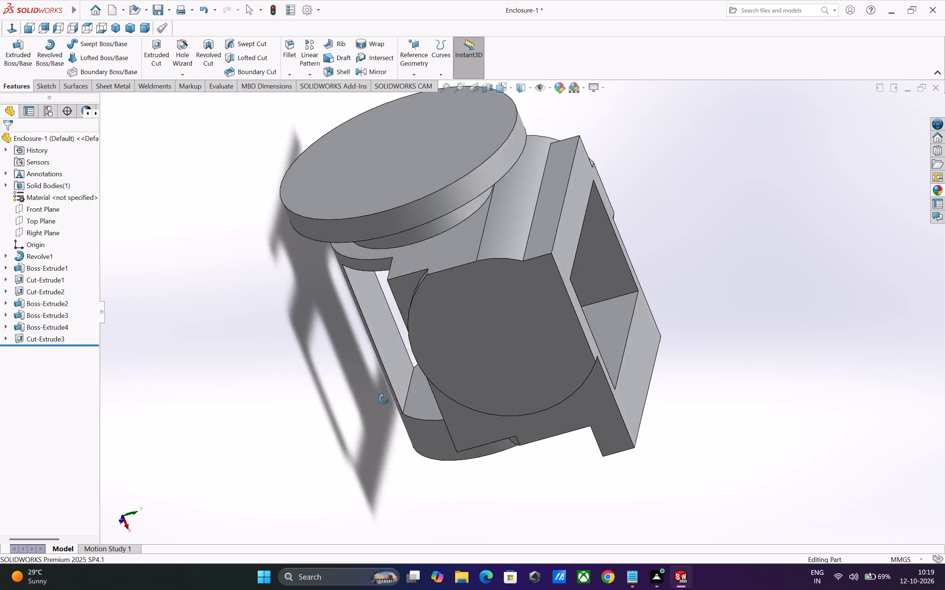
middle_drag(384, 399, 416, 398)
middle_click(448, 386)
middle_click(453, 372)
middle_drag(367, 430, 308, 457)
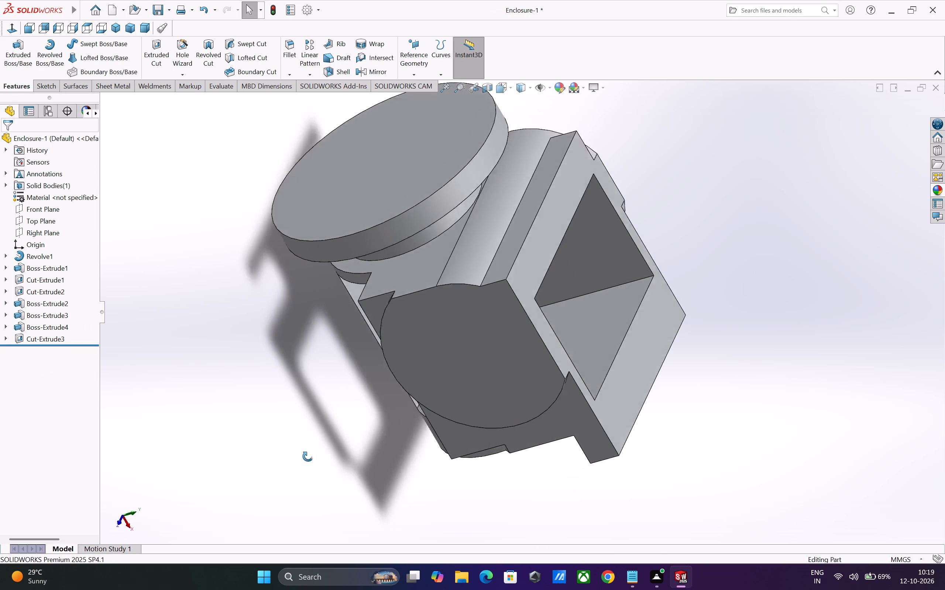
middle_drag(308, 457, 255, 480)
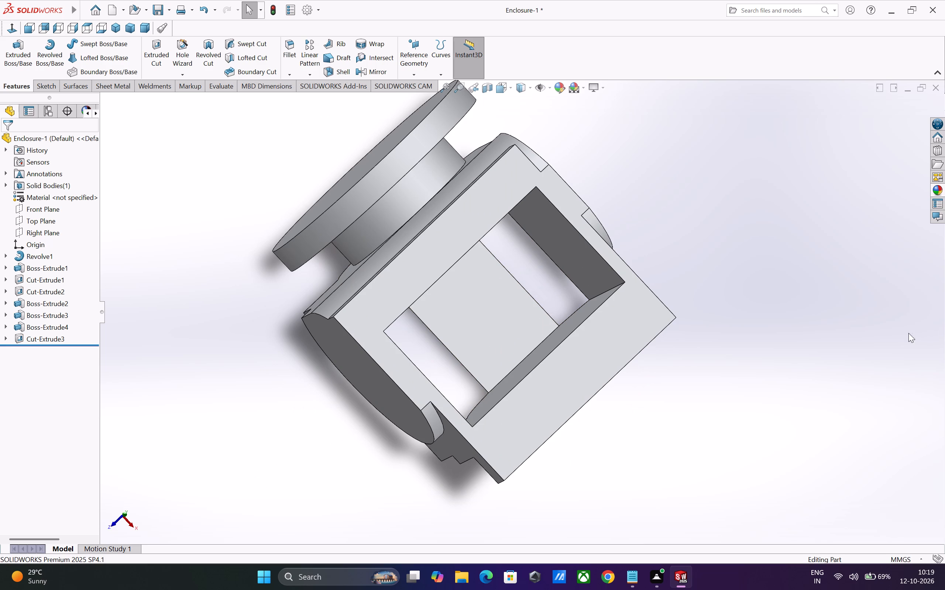
scroll(563, 302, up, 4)
middle_drag(587, 343, 591, 196)
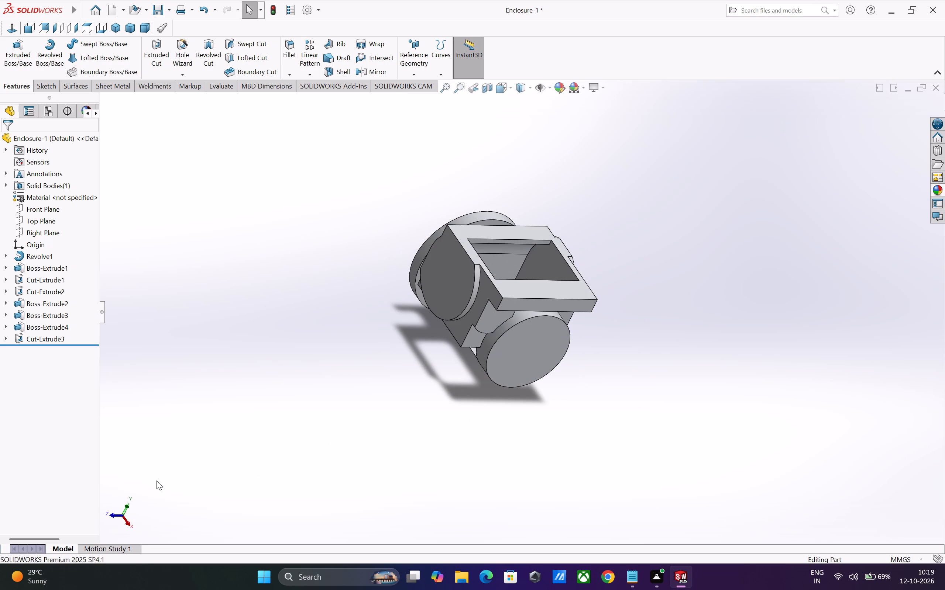
Reopen the profile sketch of the new pocket cut for editing.
click(6, 339)
click(49, 355)
click(55, 330)
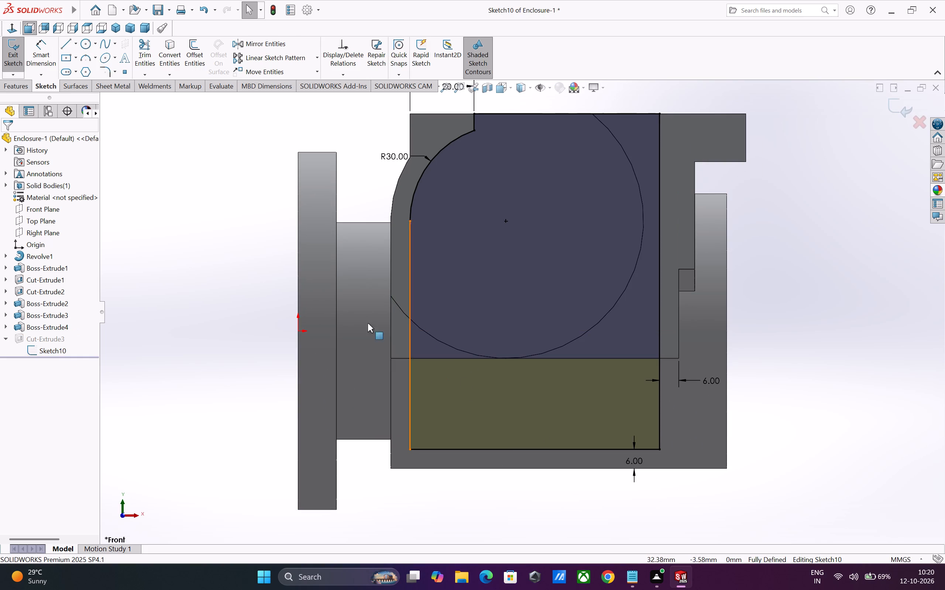
Draw a 78 mm horizontal centerline across the pocket profile at origin height, joining its two vertical sides, and exit the sketch.
click(76, 45)
click(79, 69)
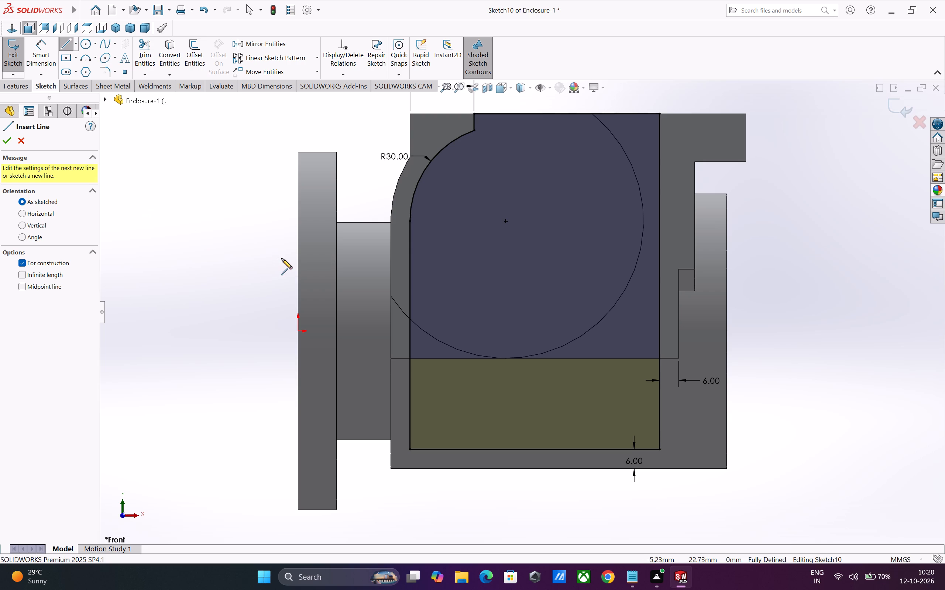
scroll(483, 331, up, 4)
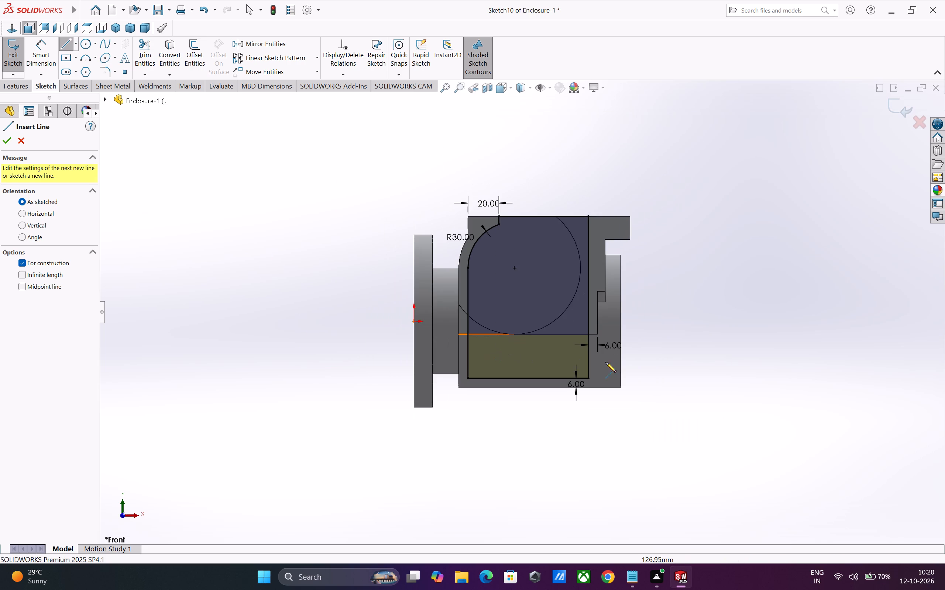
click(511, 91)
click(563, 145)
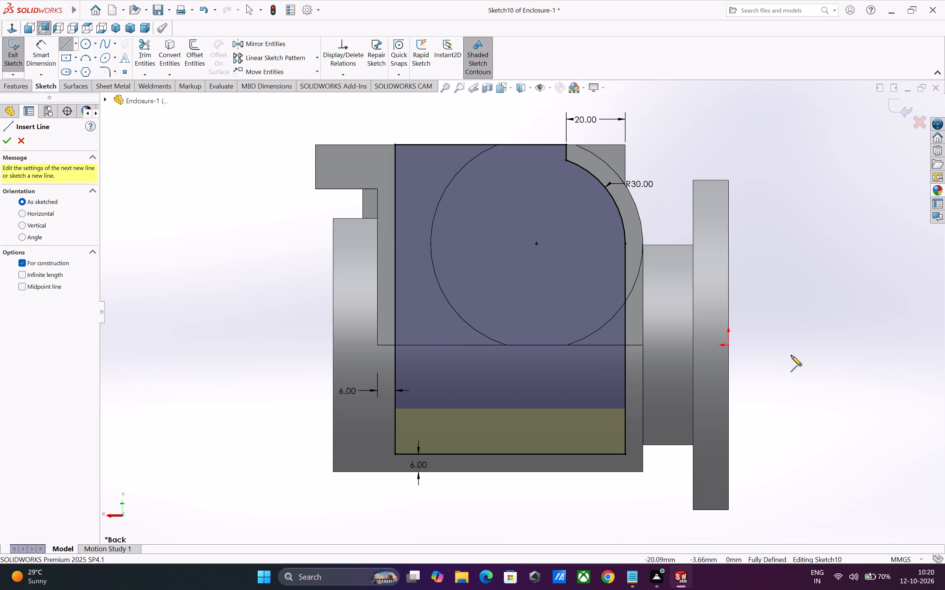
click(625, 346)
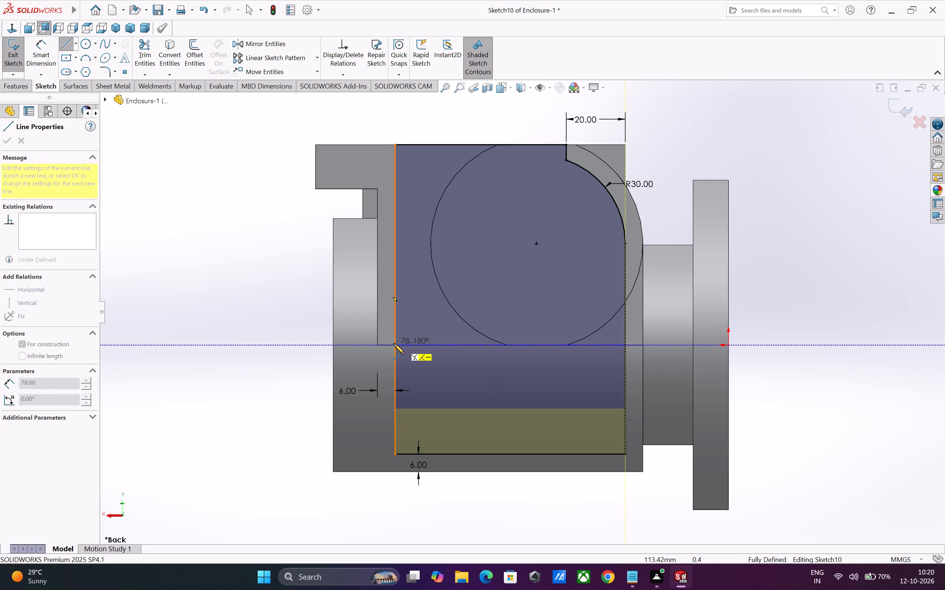
click(394, 344)
key(grave)
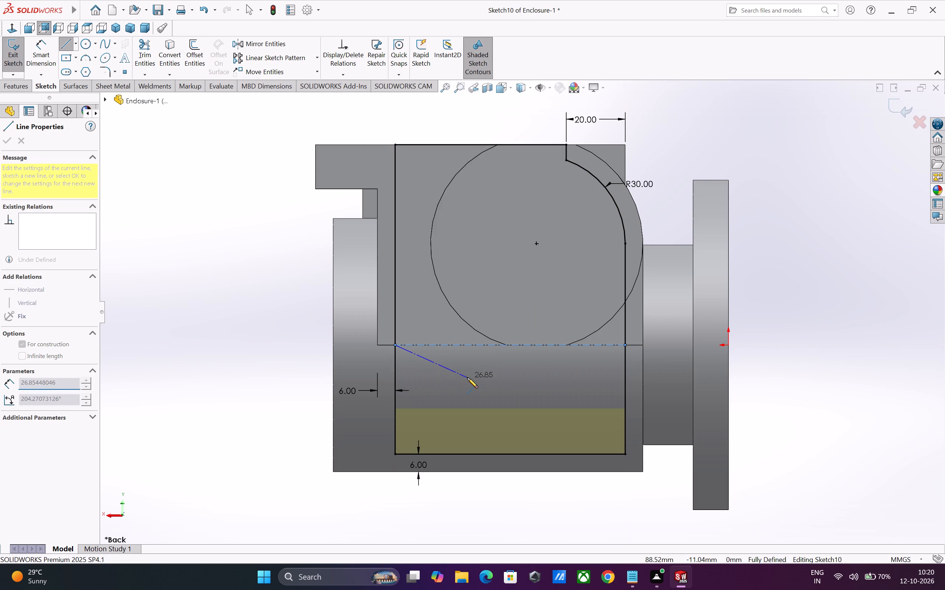
key(Escape)
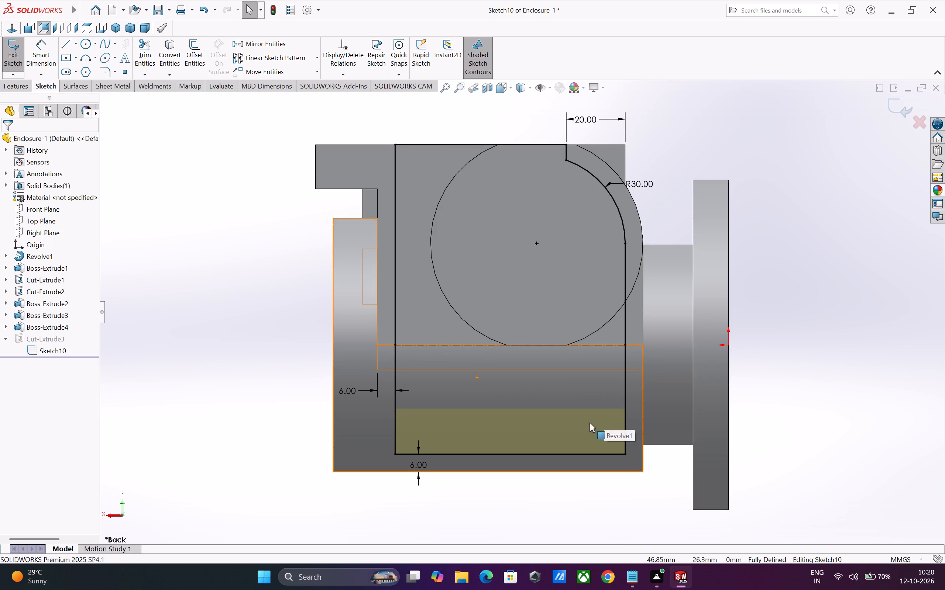
scroll(556, 364, up, 1)
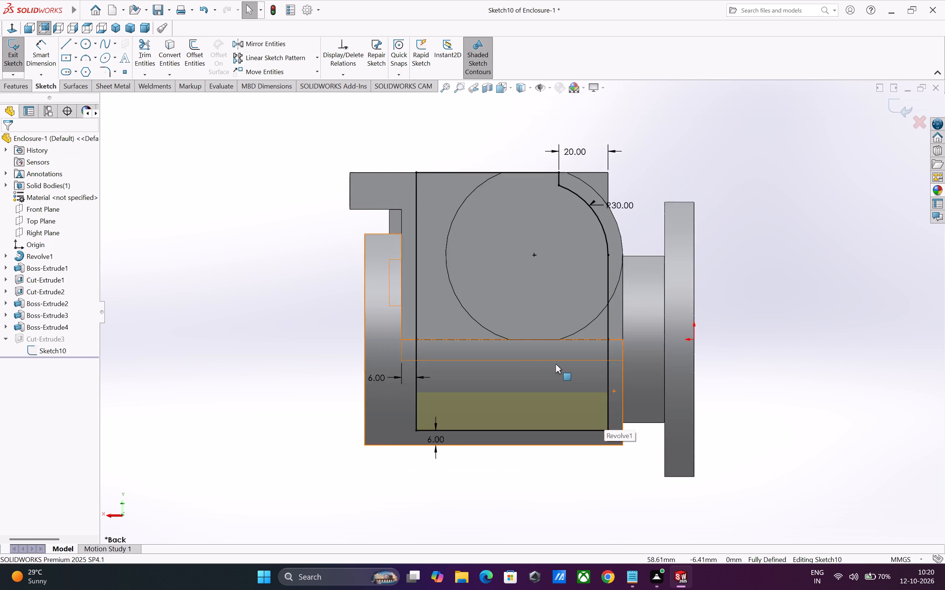
scroll(556, 364, up, 1)
scroll(542, 319, down, 3)
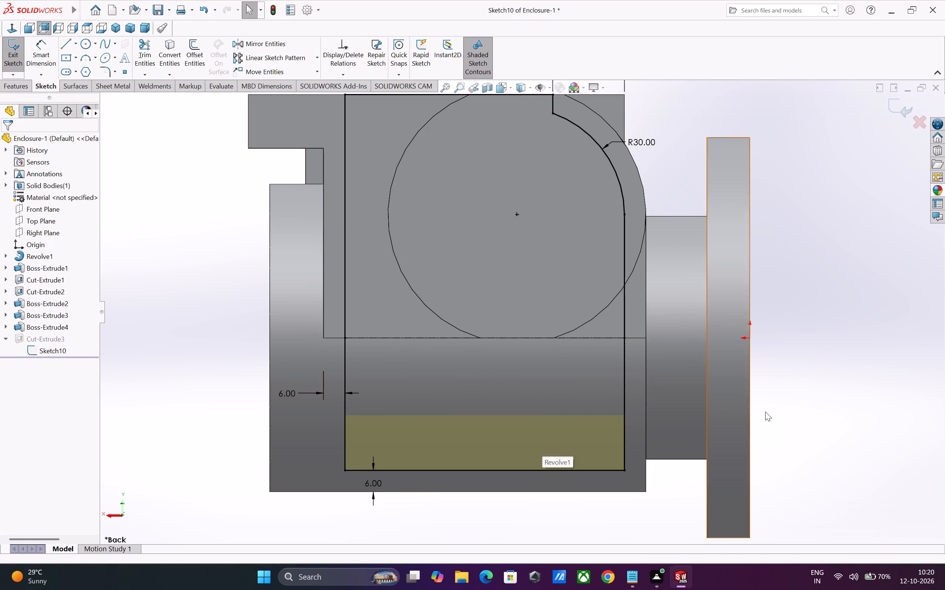
click(896, 105)
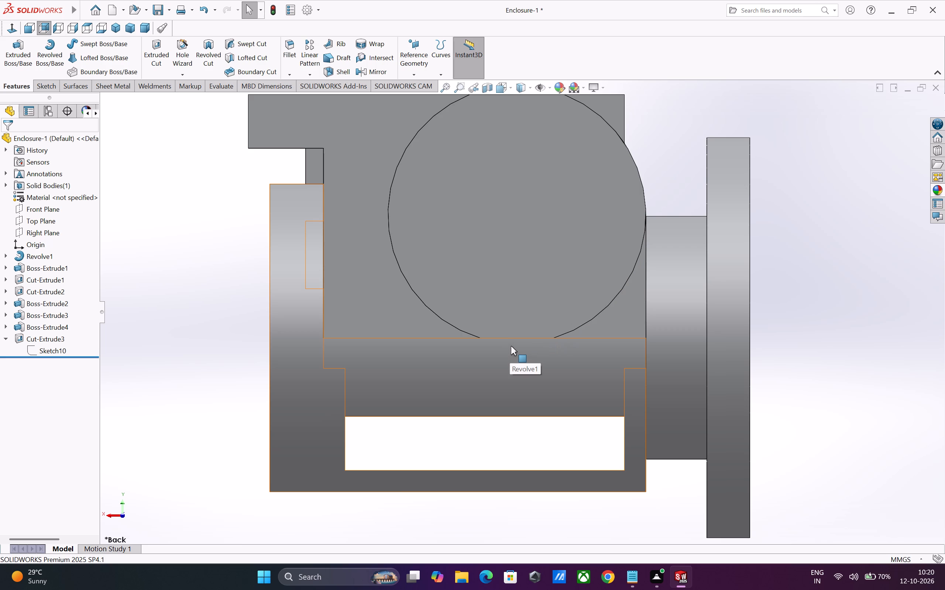
Edit the pocket cut so it uses only the profile region above the centerline as its selected contour.
scroll(482, 389, up, 2)
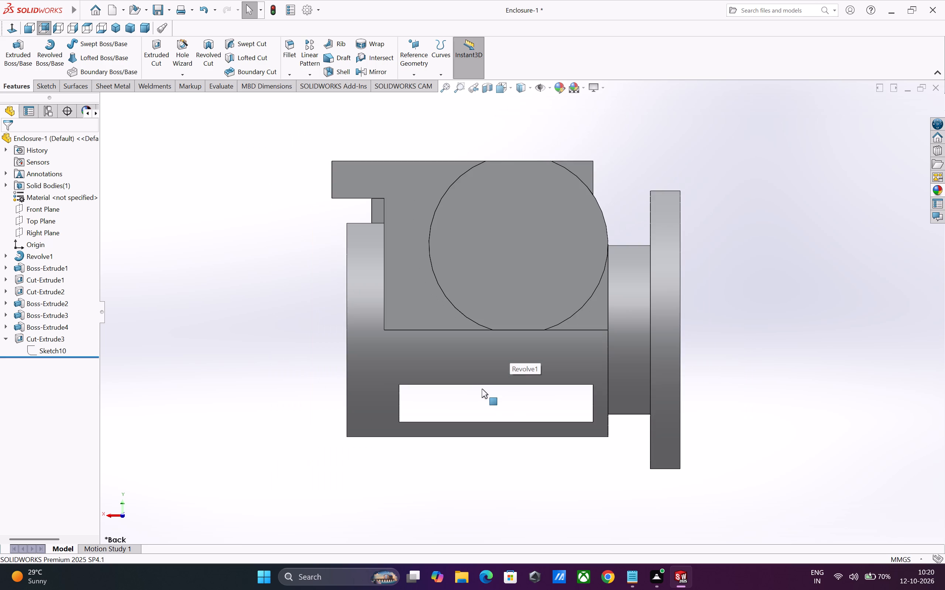
scroll(376, 457, up, 1)
middle_drag(376, 457, 333, 463)
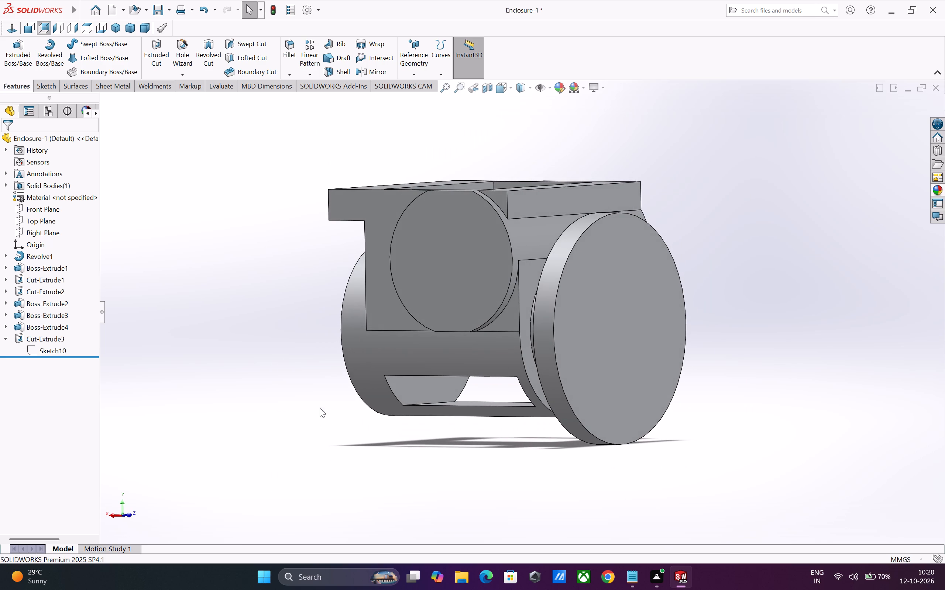
click(30, 338)
click(42, 313)
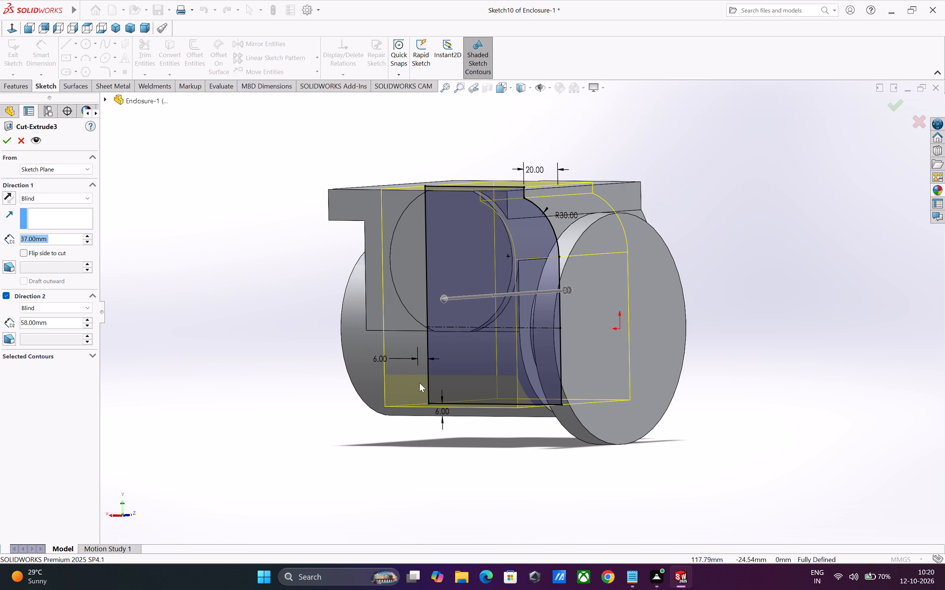
middle_drag(440, 468, 457, 464)
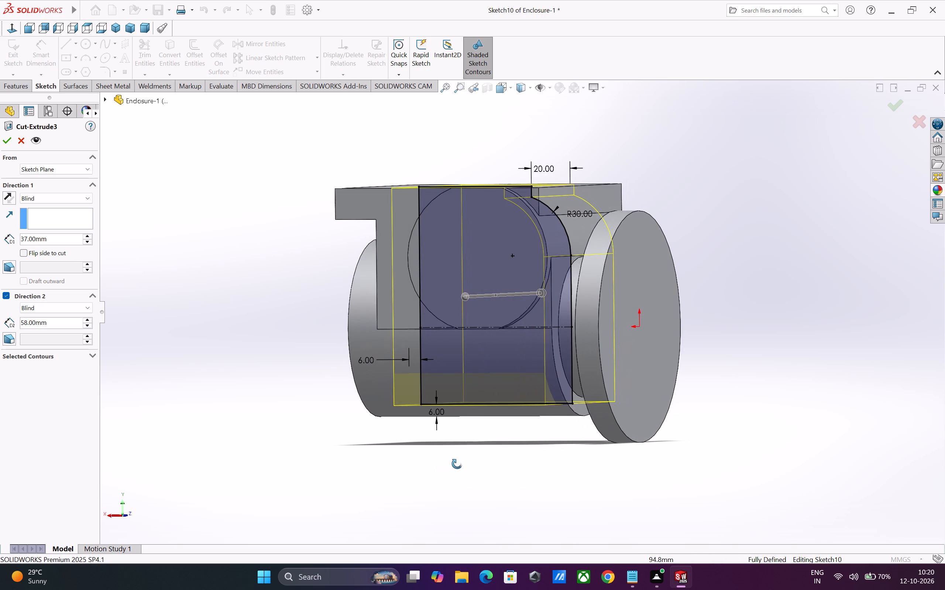
middle_drag(457, 464, 458, 463)
middle_drag(465, 464, 506, 465)
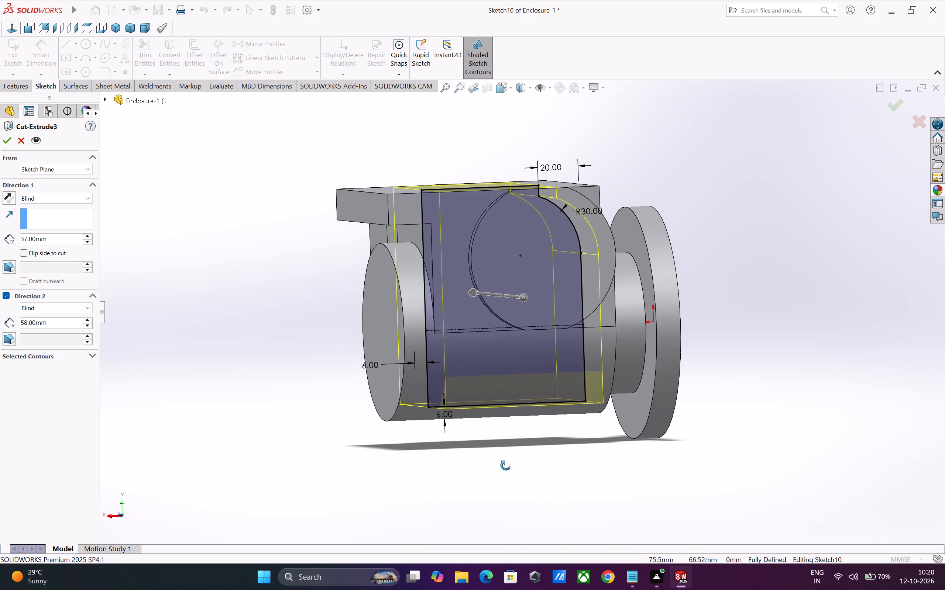
middle_drag(506, 465, 506, 466)
click(79, 356)
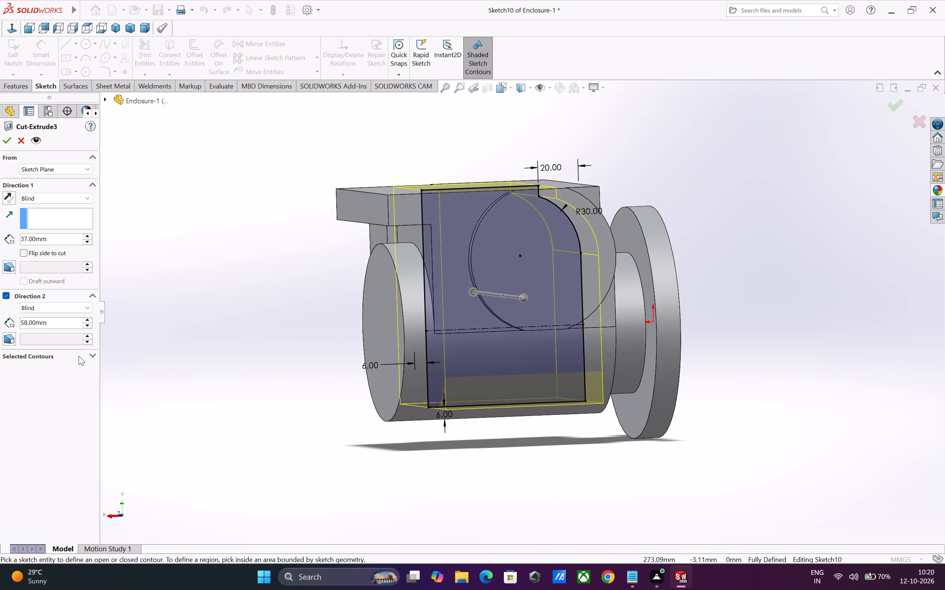
click(73, 370)
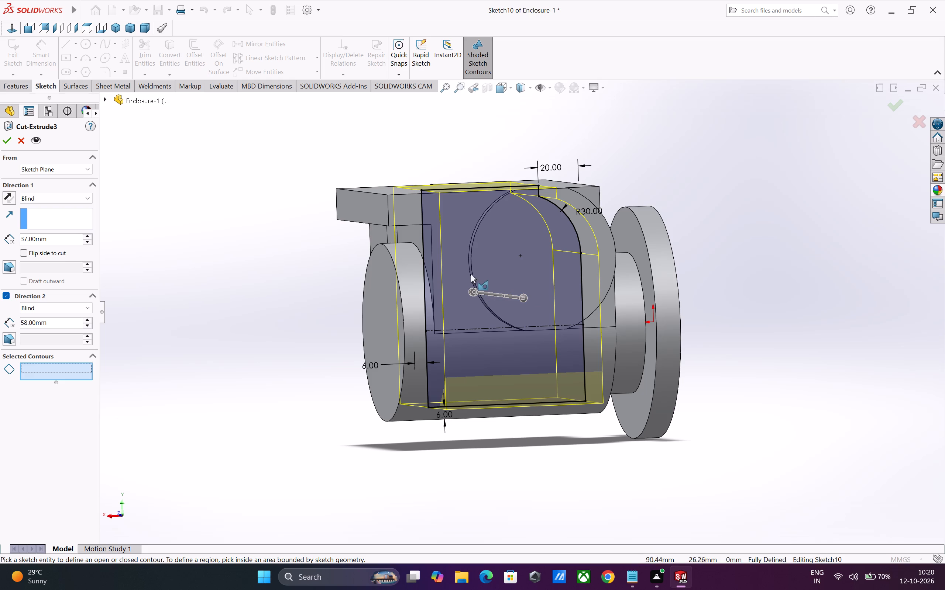
click(460, 216)
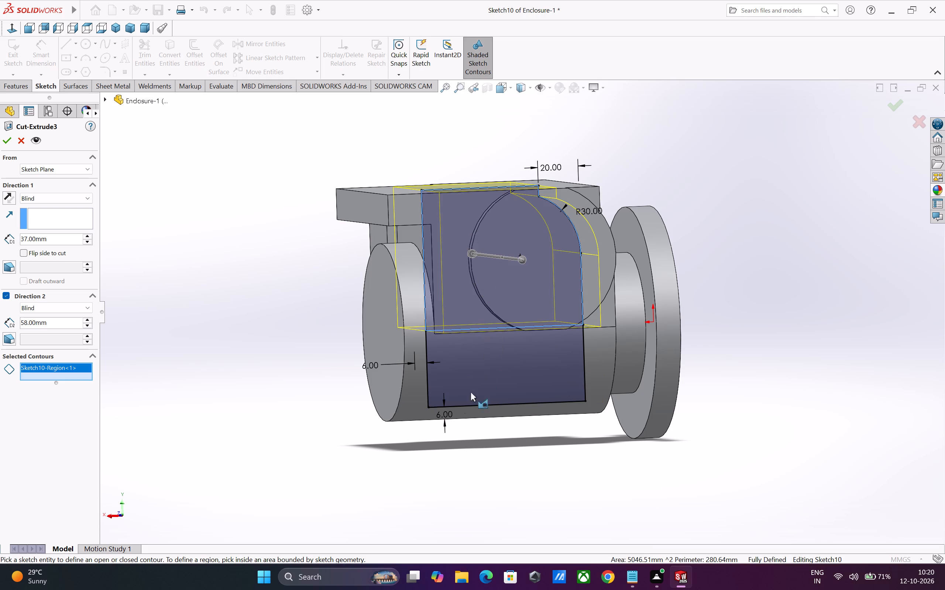
middle_drag(464, 433, 506, 439)
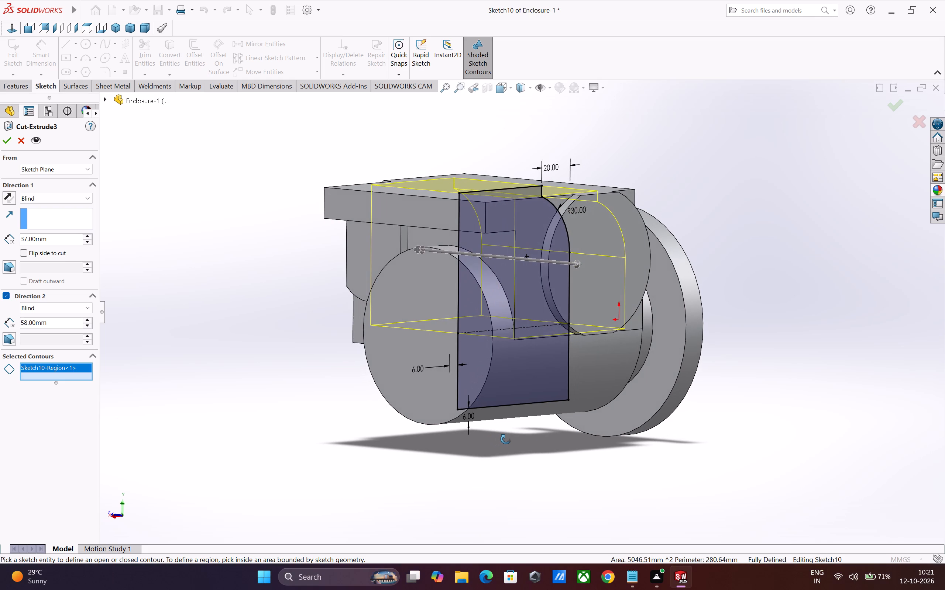
middle_drag(506, 439, 489, 479)
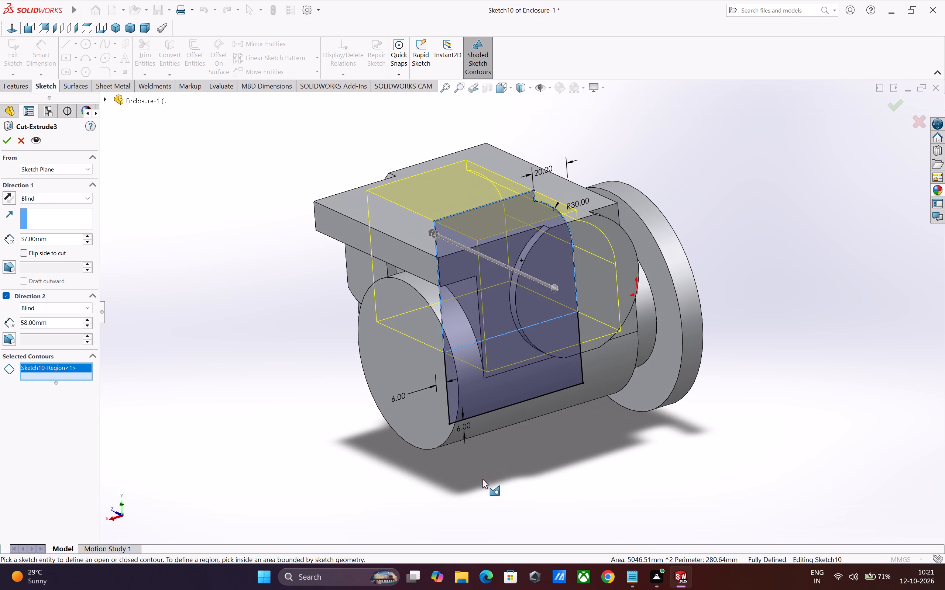
click(7, 143)
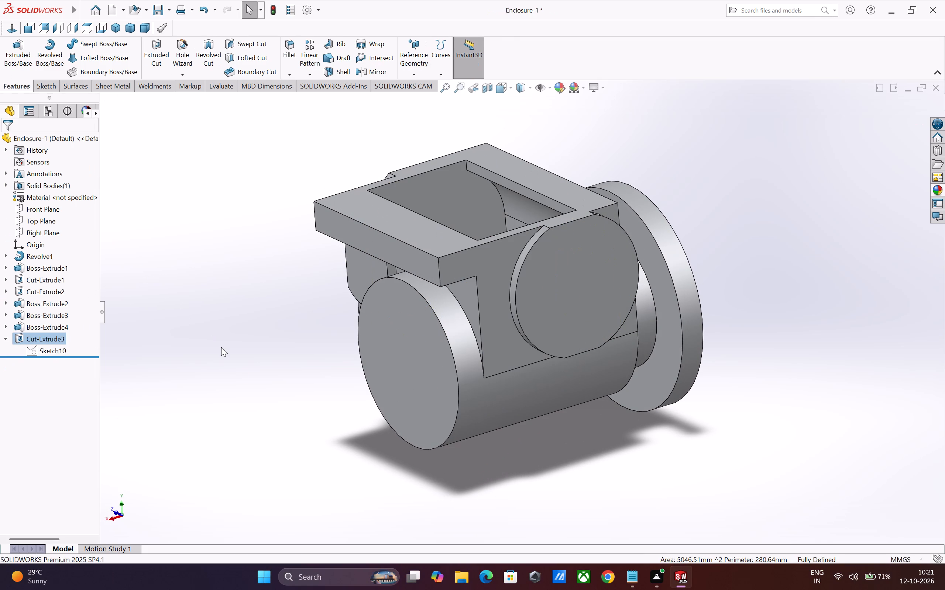
Examine the revised pocket and the body from several angles, including the open top, pocket floor and flange side.
click(221, 347)
middle_drag(281, 300, 303, 437)
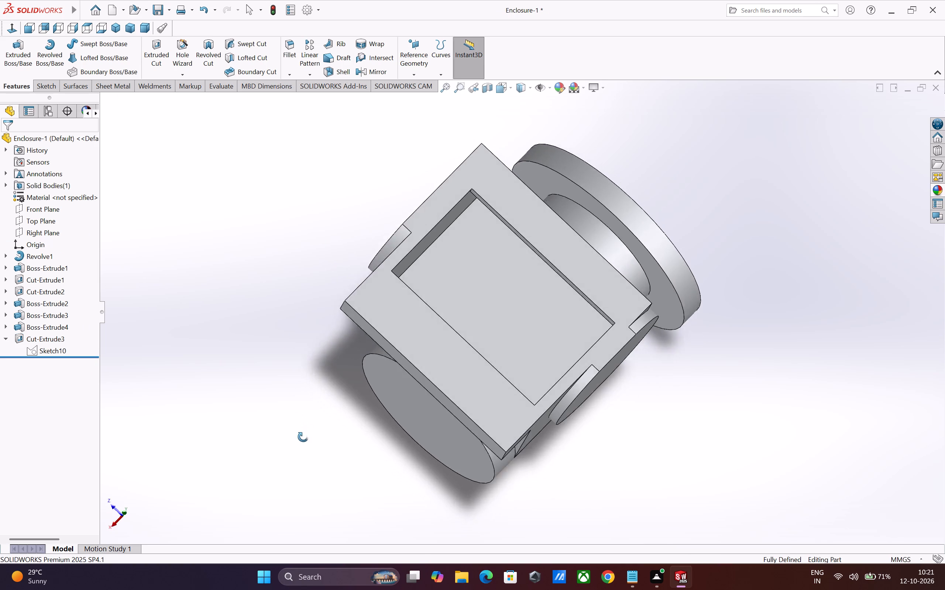
middle_drag(303, 437, 270, 425)
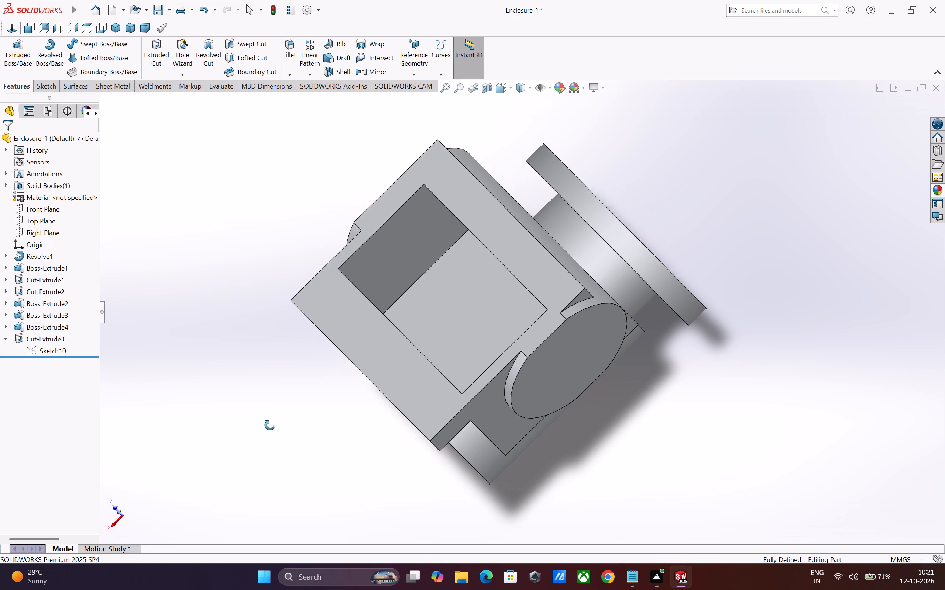
middle_drag(270, 425, 280, 367)
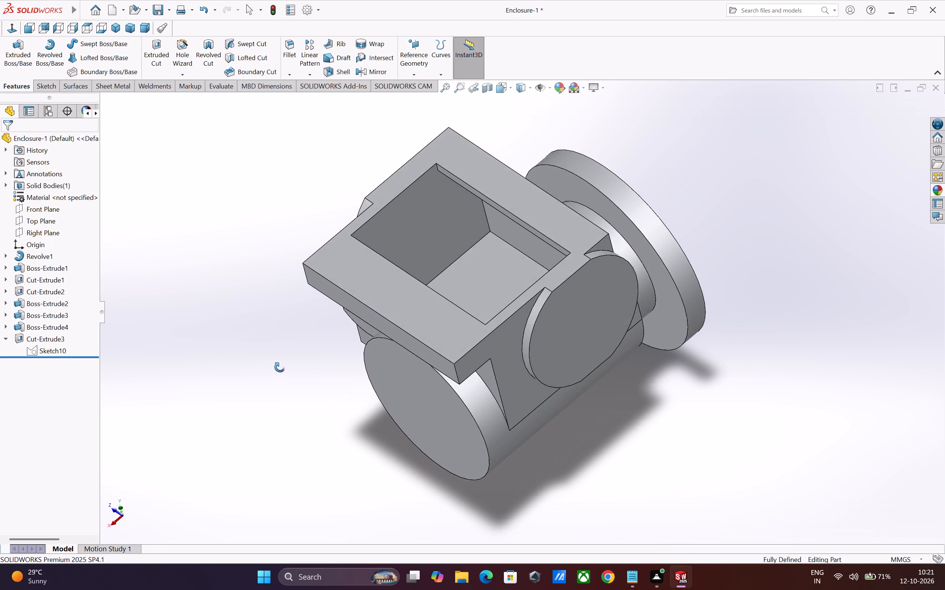
middle_drag(280, 367, 271, 316)
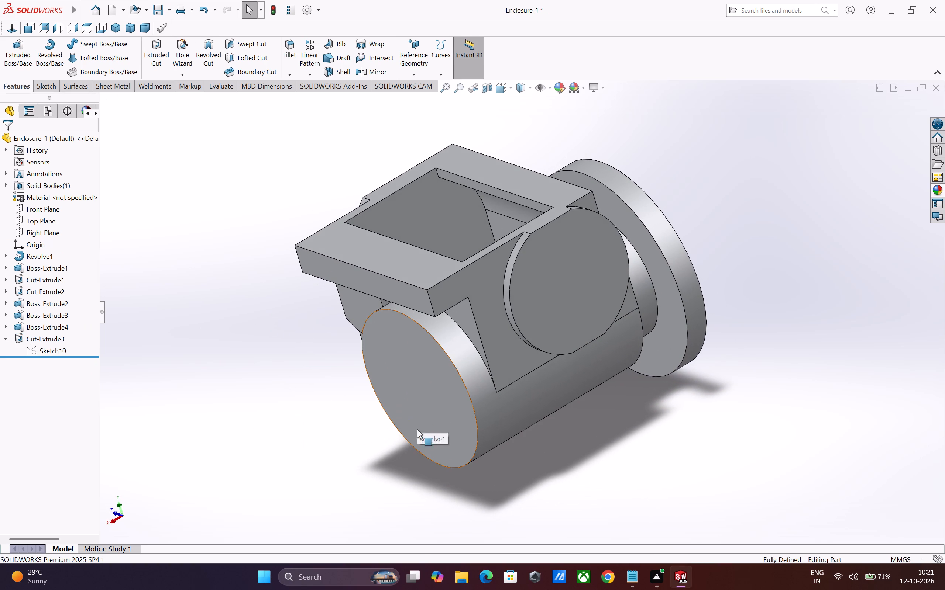
middle_drag(443, 435, 407, 452)
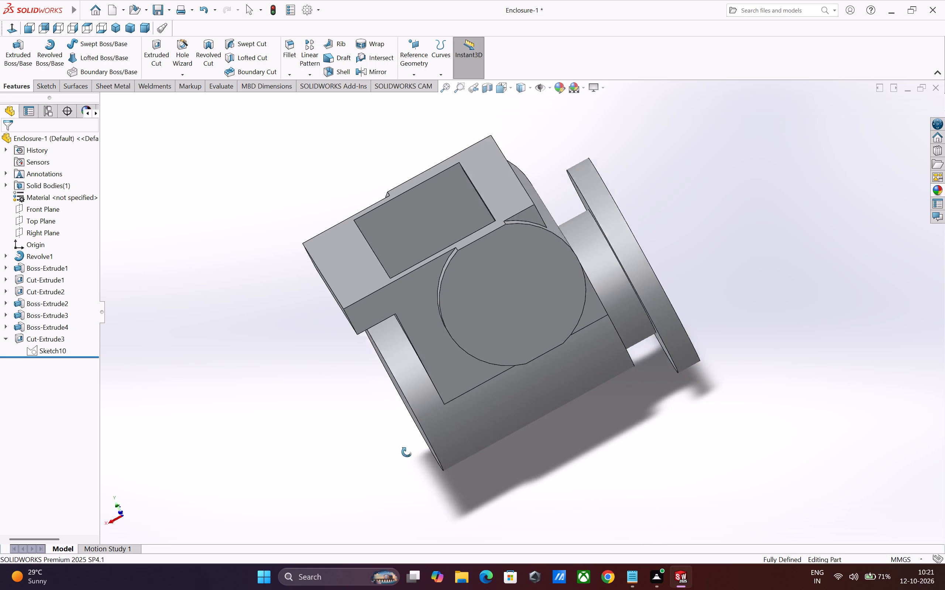
middle_drag(407, 452, 341, 480)
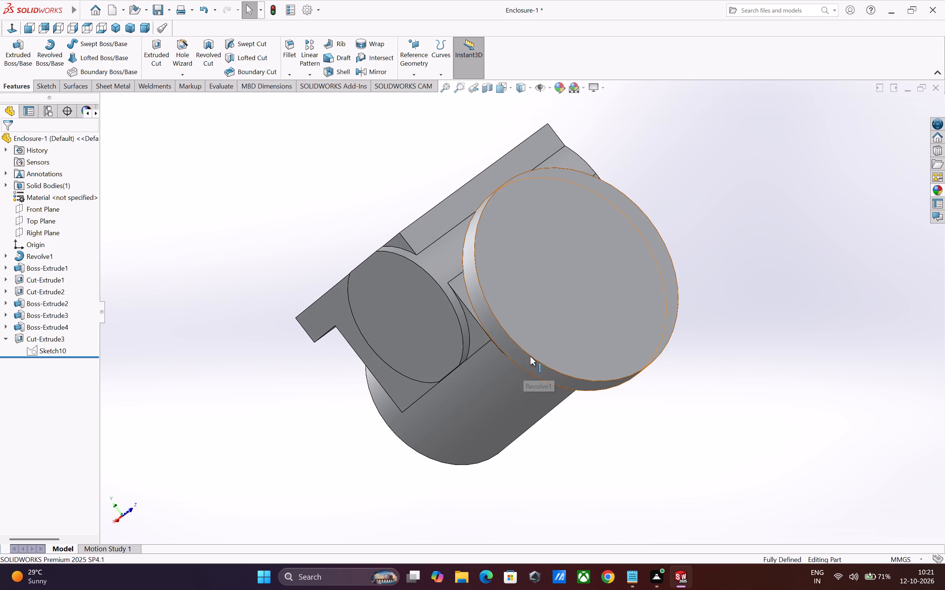
scroll(532, 355, up, 1)
middle_drag(528, 437, 518, 442)
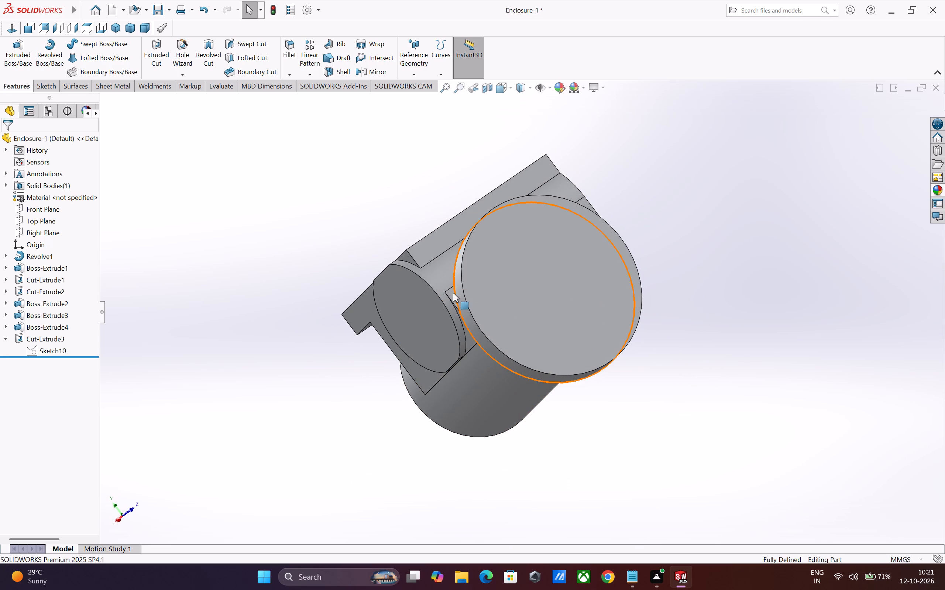
Start a sketch on the block's end face behind the round flange and draw an origin-centred circle of about 42 mm radius.
click(451, 292)
click(489, 270)
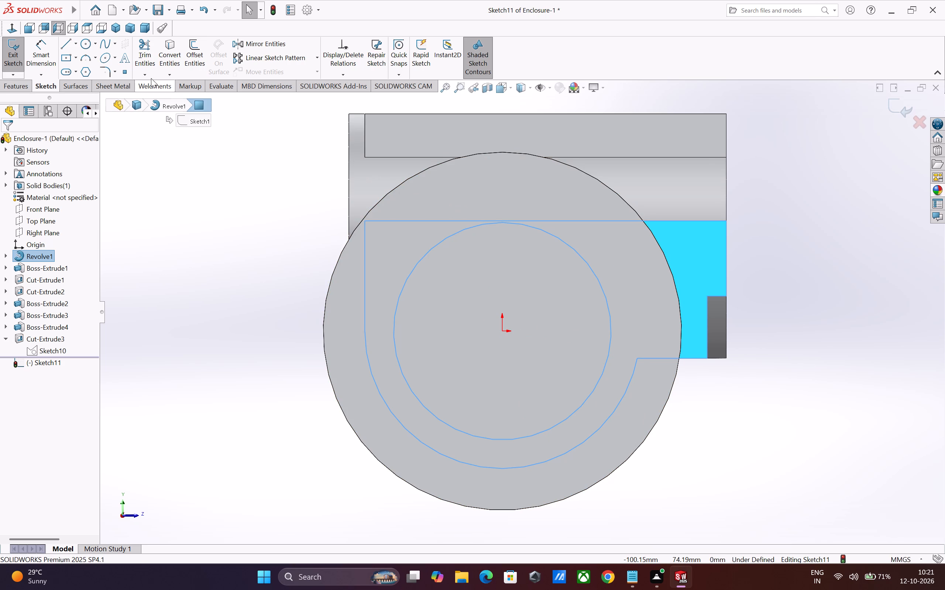
click(85, 42)
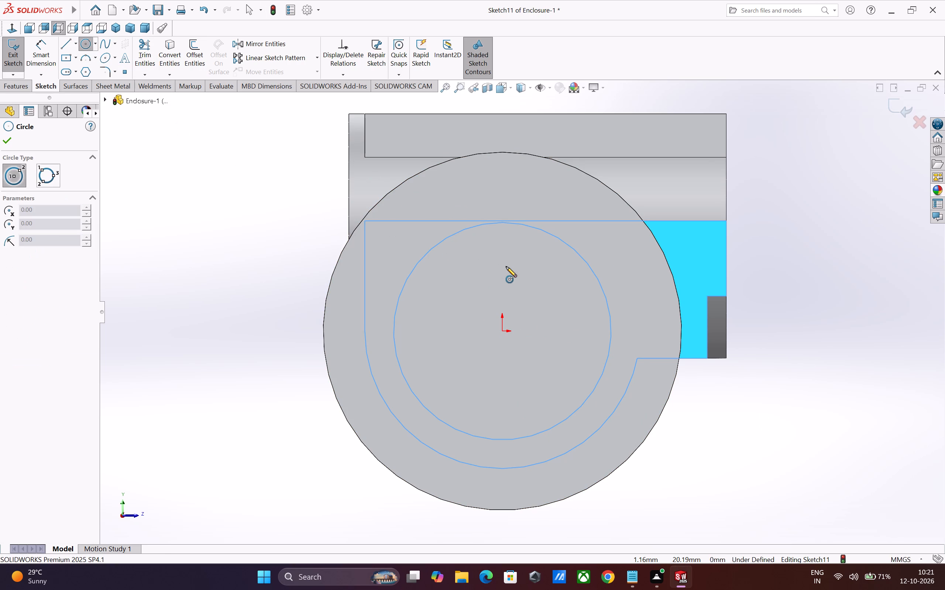
click(502, 330)
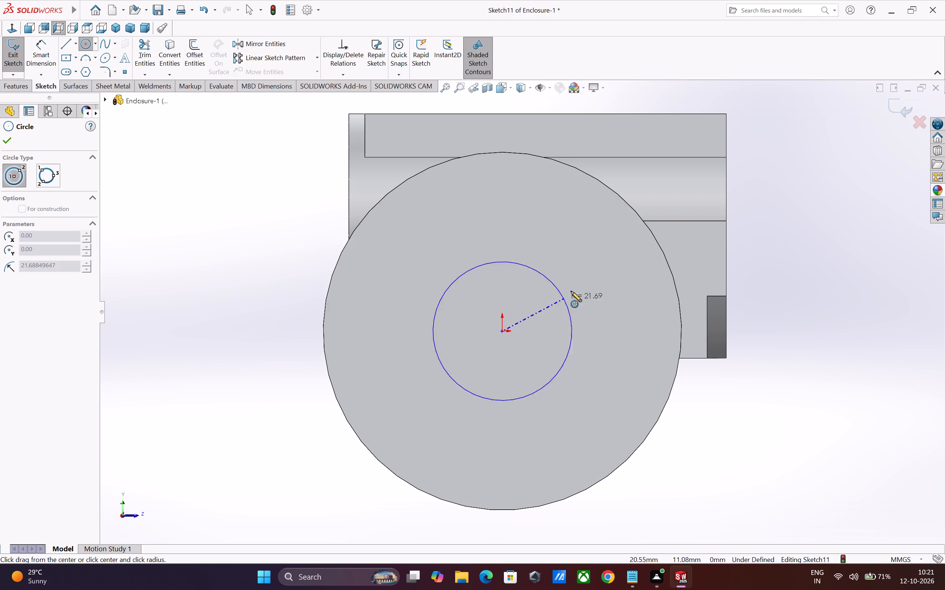
click(608, 250)
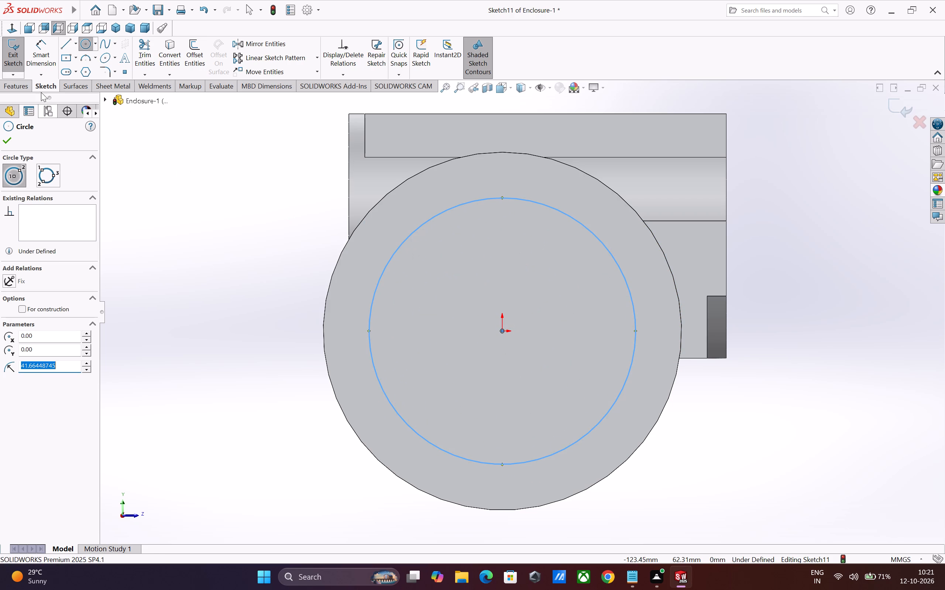
Dimension the origin-centred circle's diameter as 37*2, giving 74 mm.
click(48, 58)
click(369, 319)
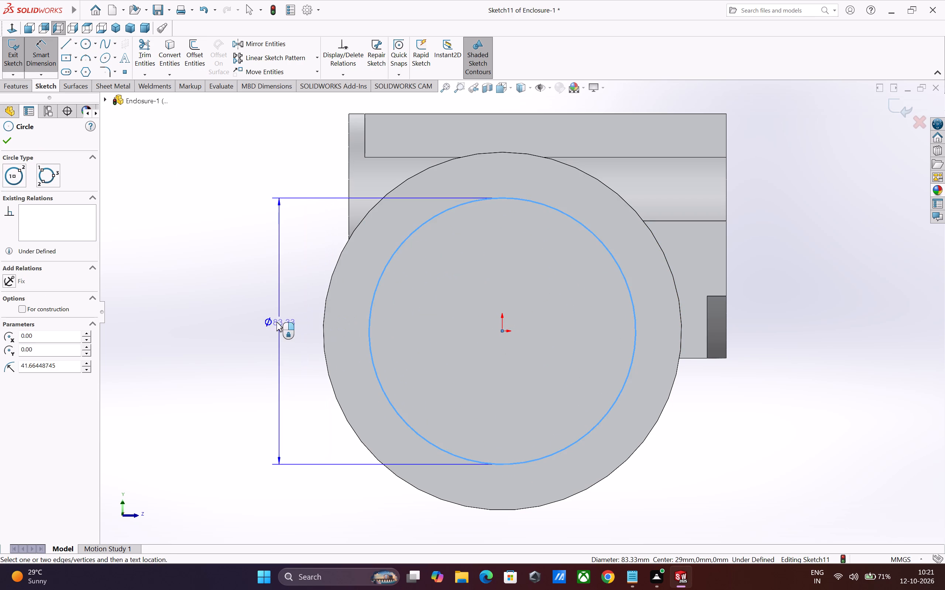
click(276, 322)
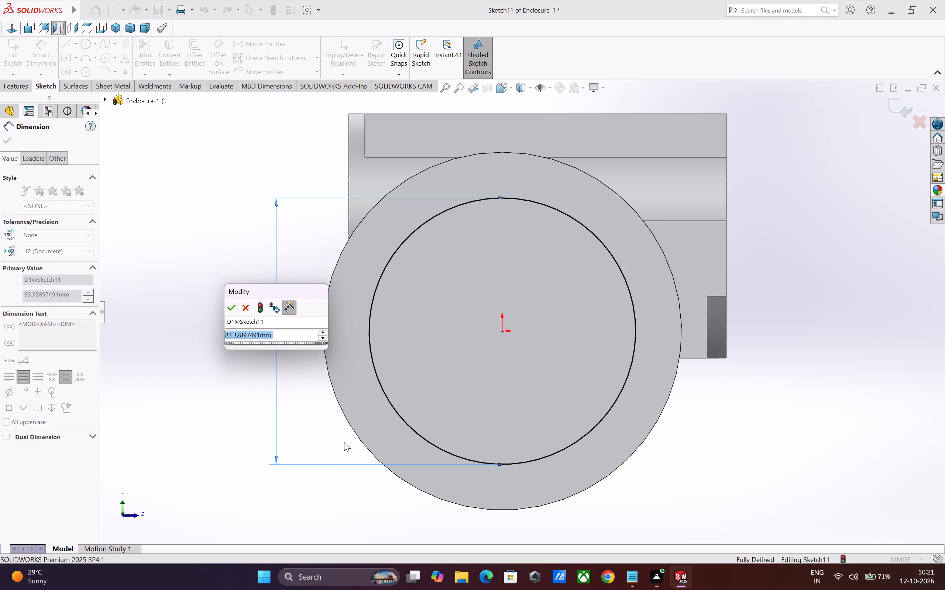
key(3)
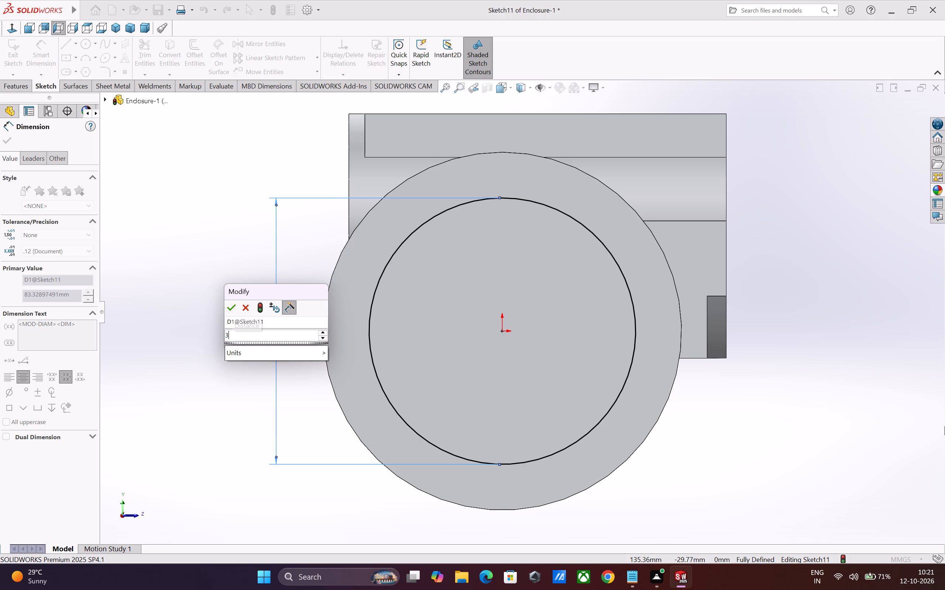
key(7)
key(asterisk)
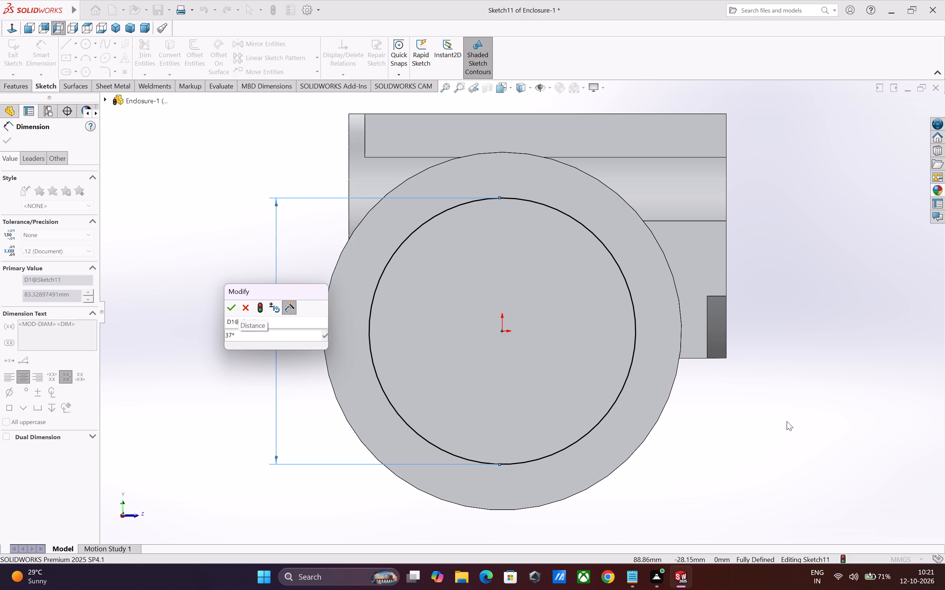
key(2)
key(Return)
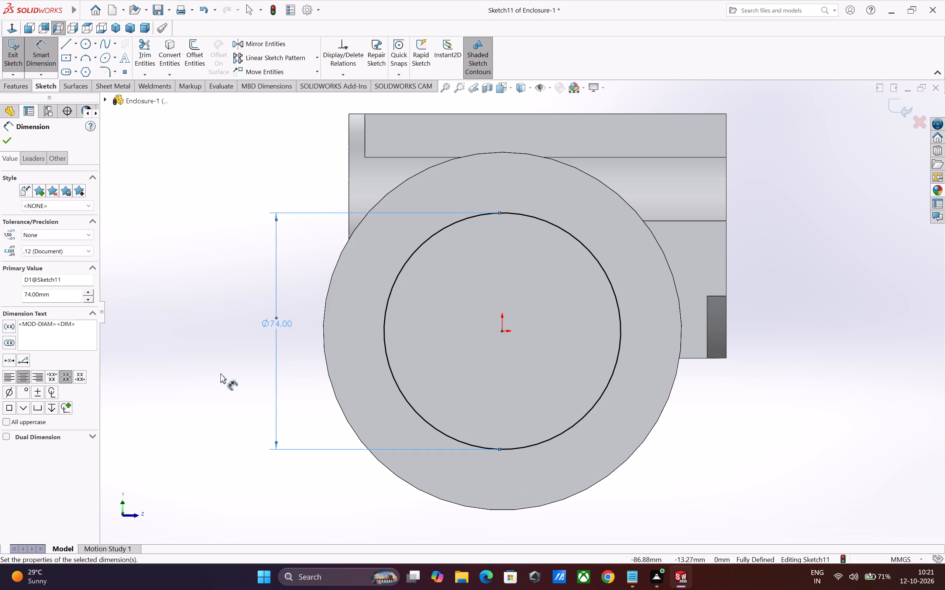
click(220, 373)
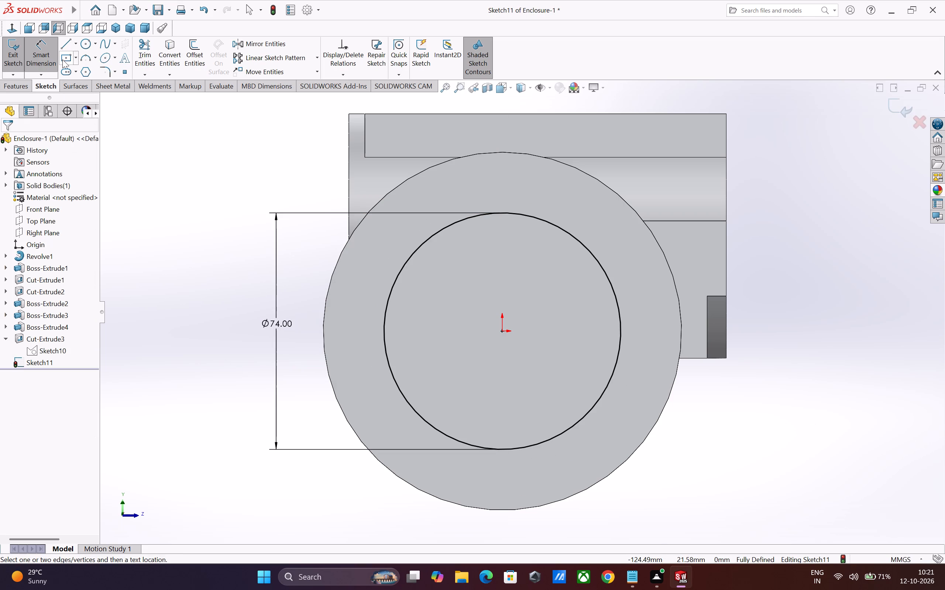
Sketch a three-sided open rectangle crossing the circle's side toward the block's lower corner, about 34 mm wide and 24 mm tall.
click(63, 45)
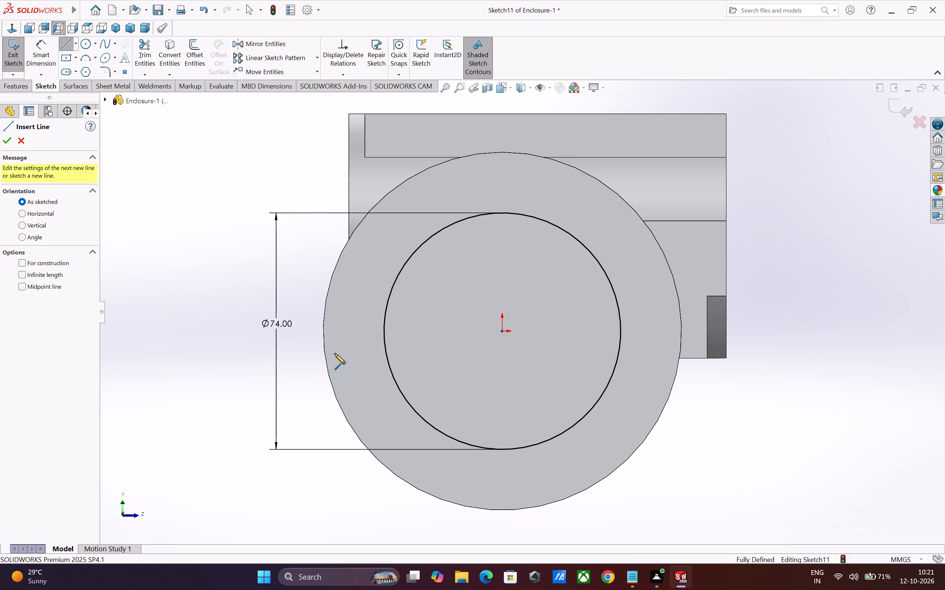
click(580, 379)
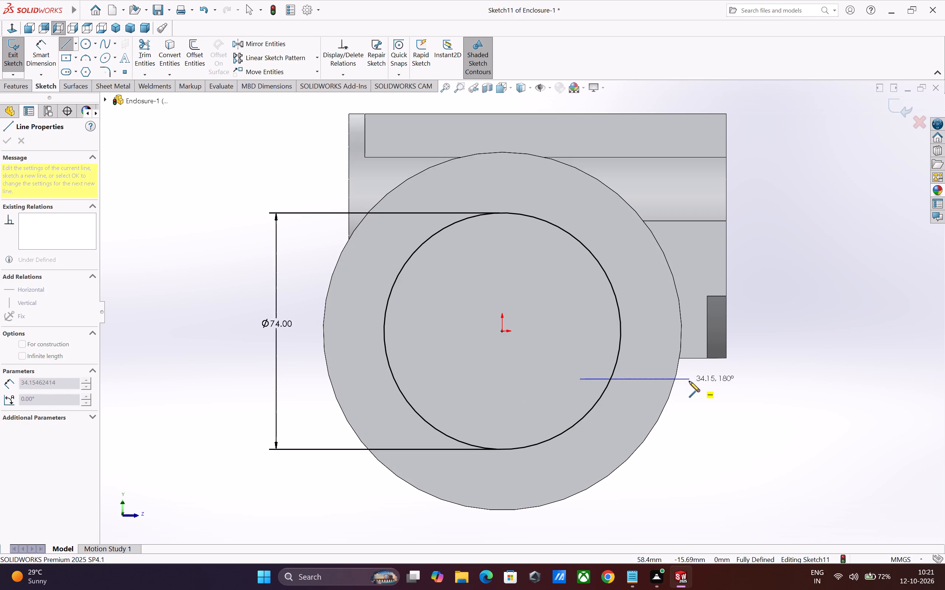
click(689, 381)
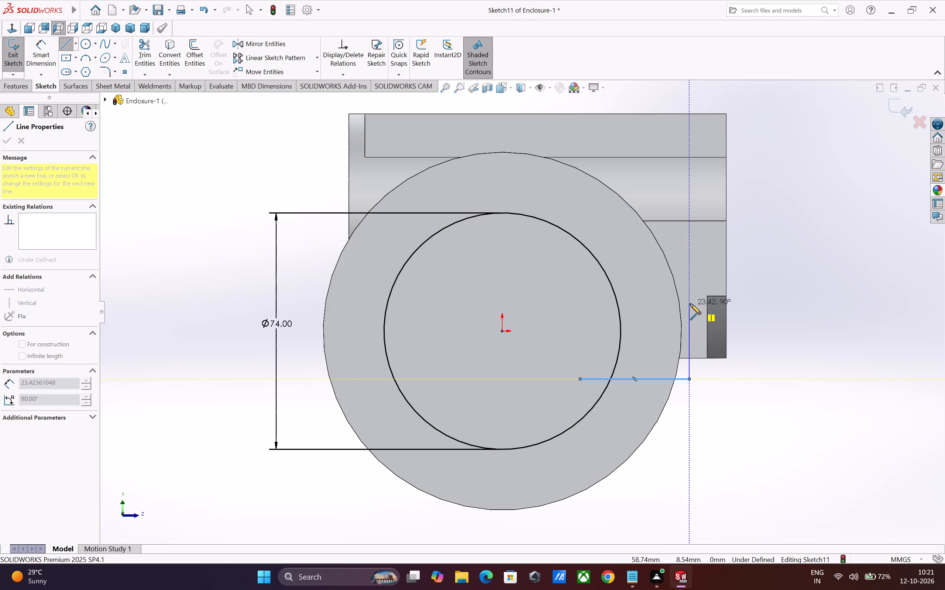
click(690, 304)
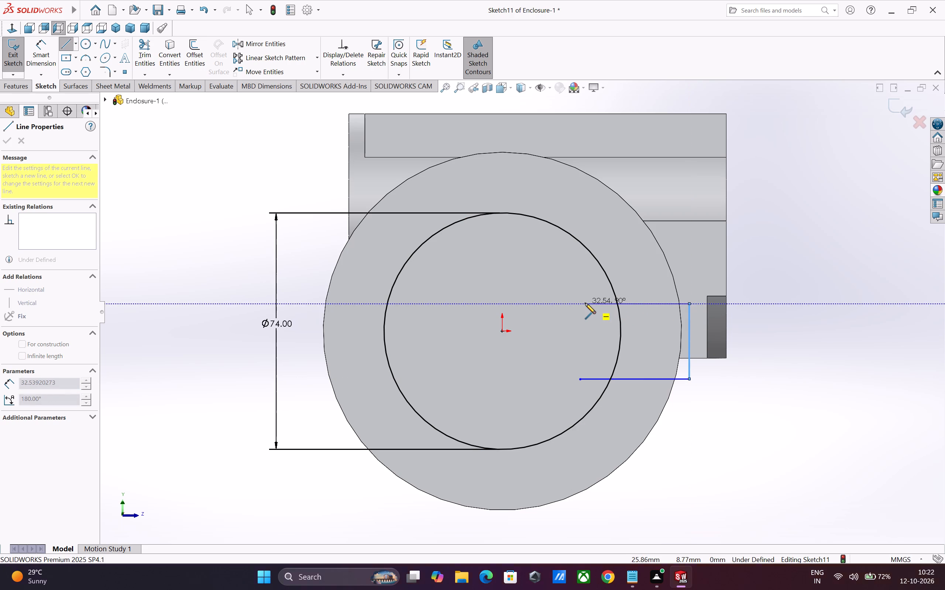
click(585, 303)
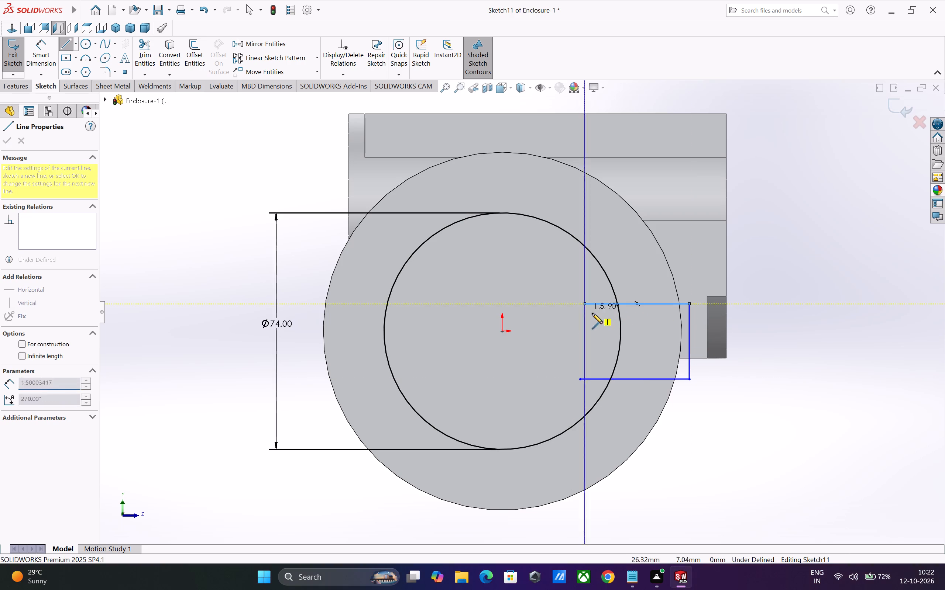
key(Escape)
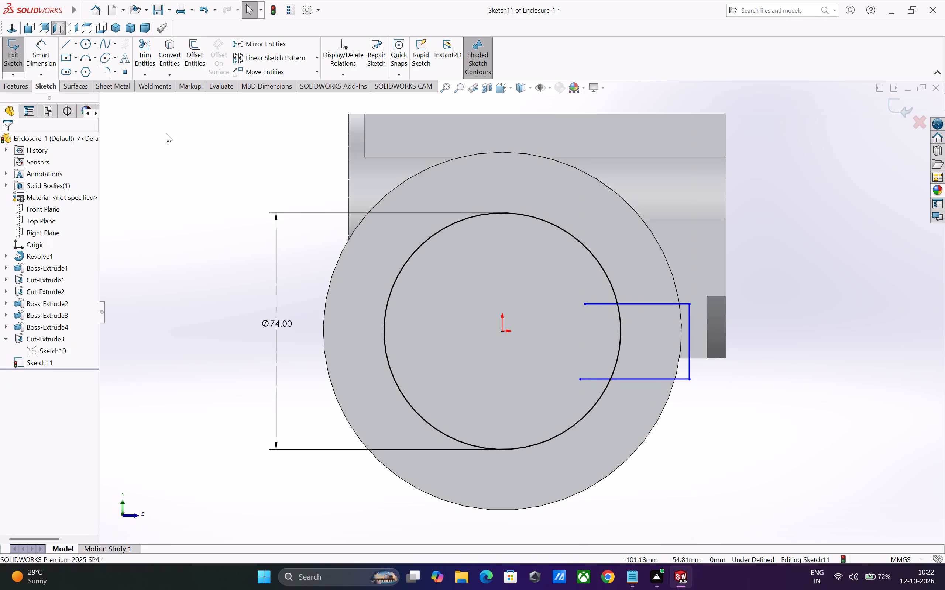
Dimension the rectangle's vertical line 6 mm from the adjacent vertical block edge and its lower line 6 mm from the block's bottom edge.
click(48, 65)
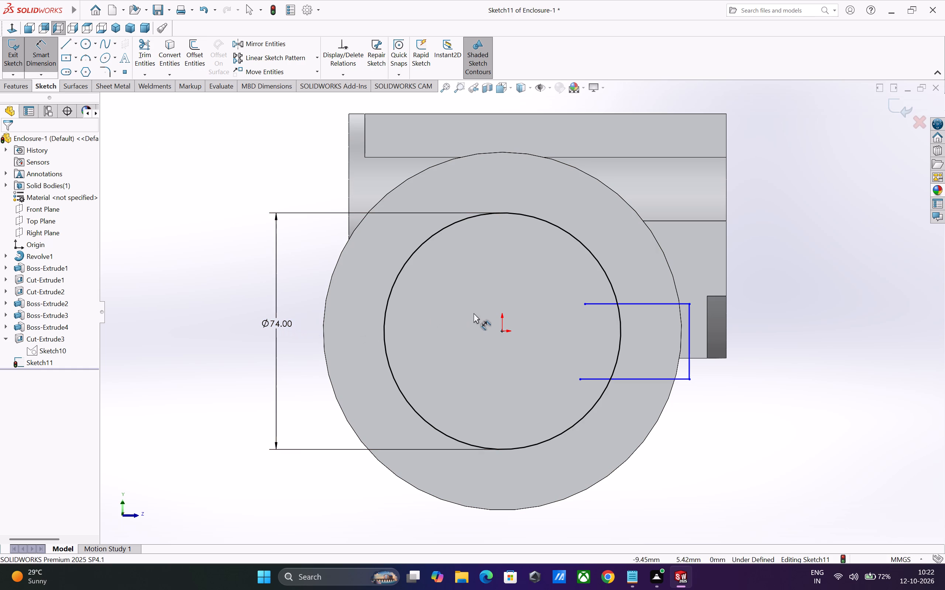
click(690, 355)
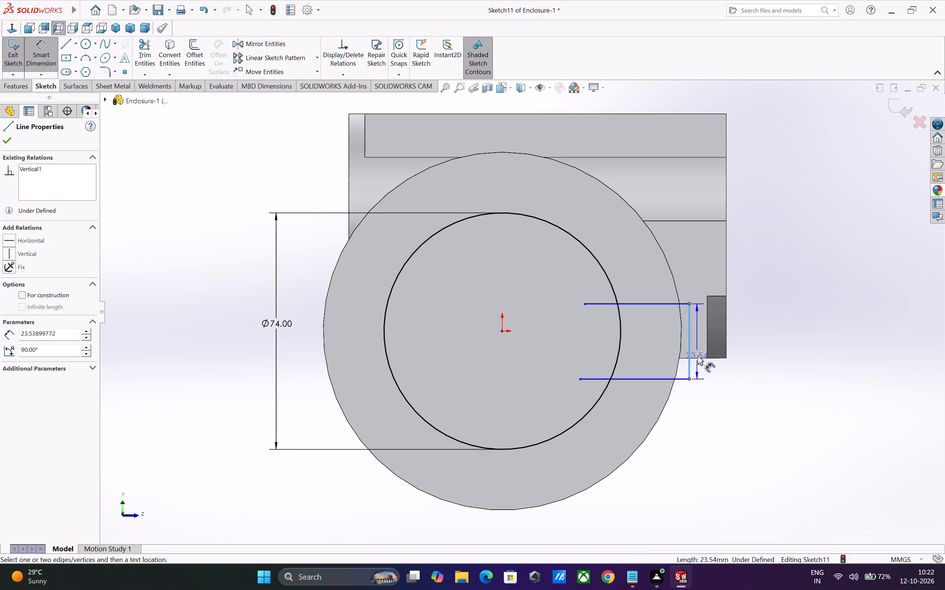
click(707, 350)
click(698, 391)
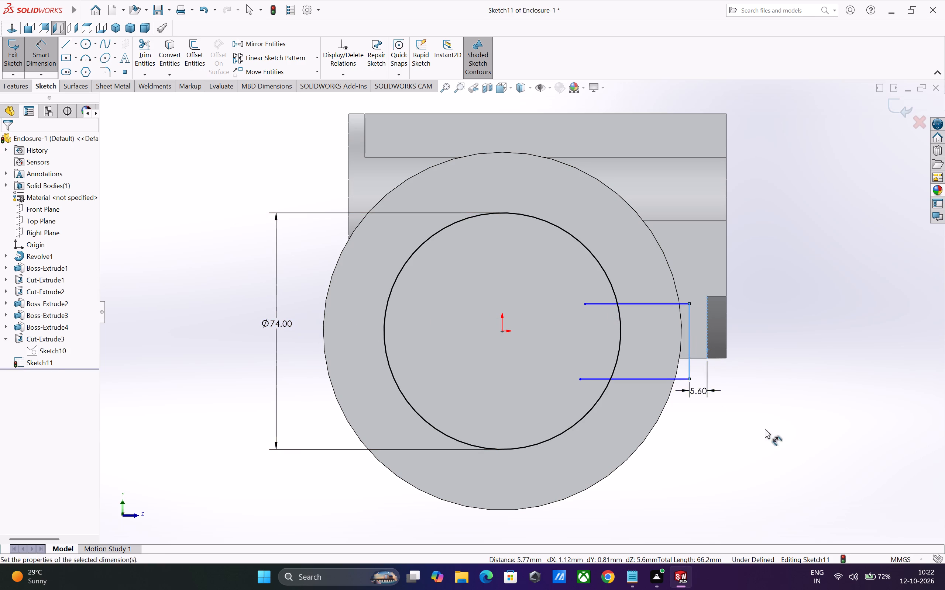
key(6)
key(Return)
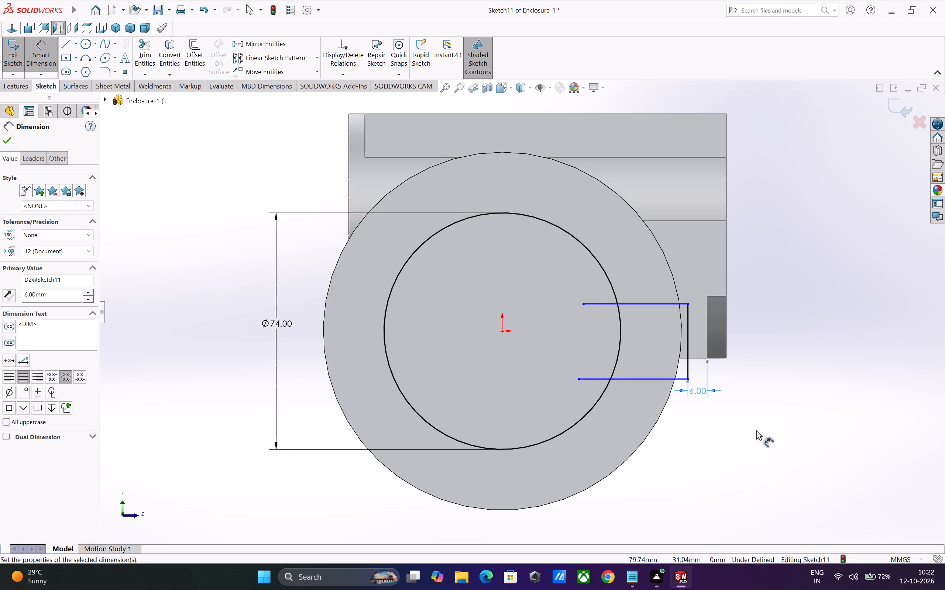
click(677, 379)
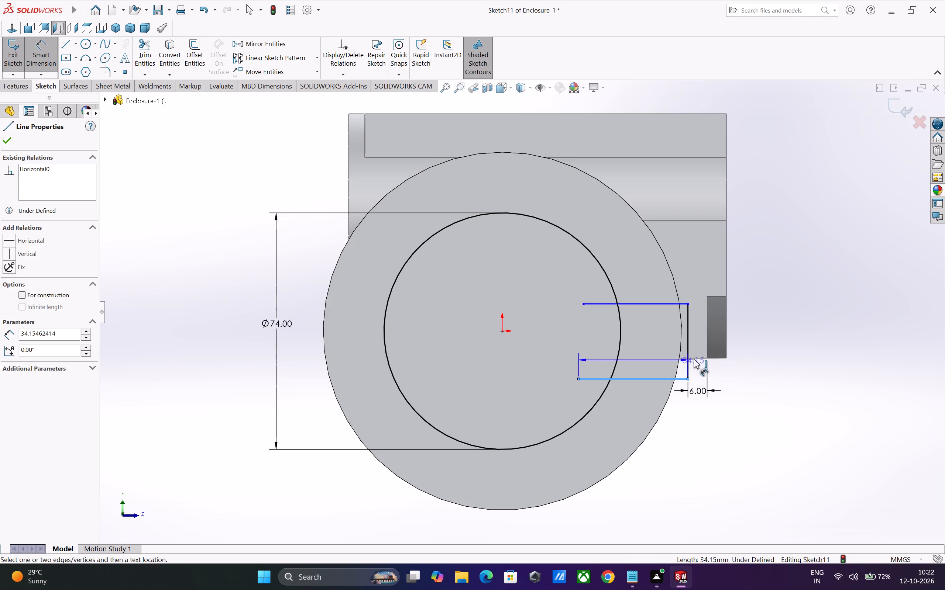
click(695, 358)
click(731, 368)
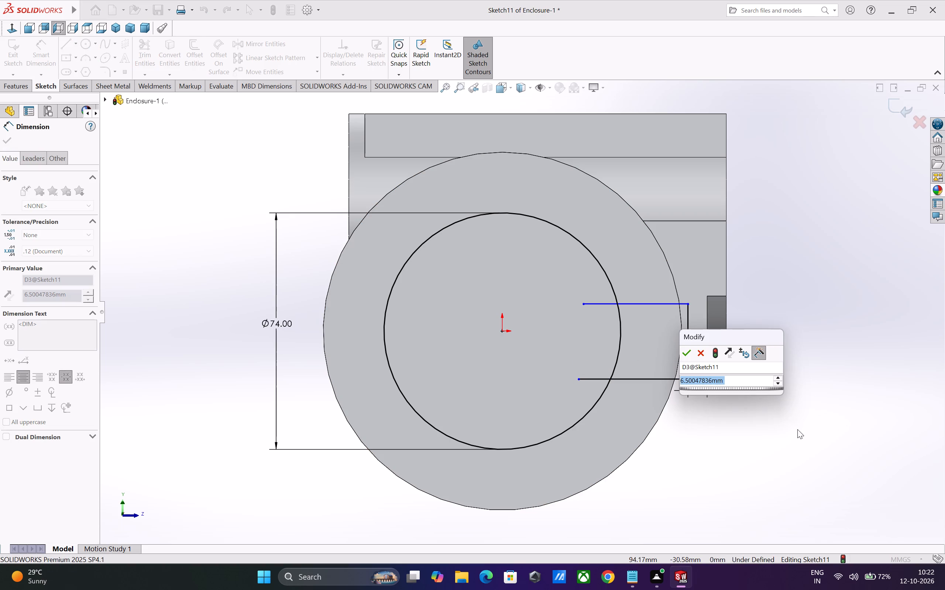
key(6)
key(Return)
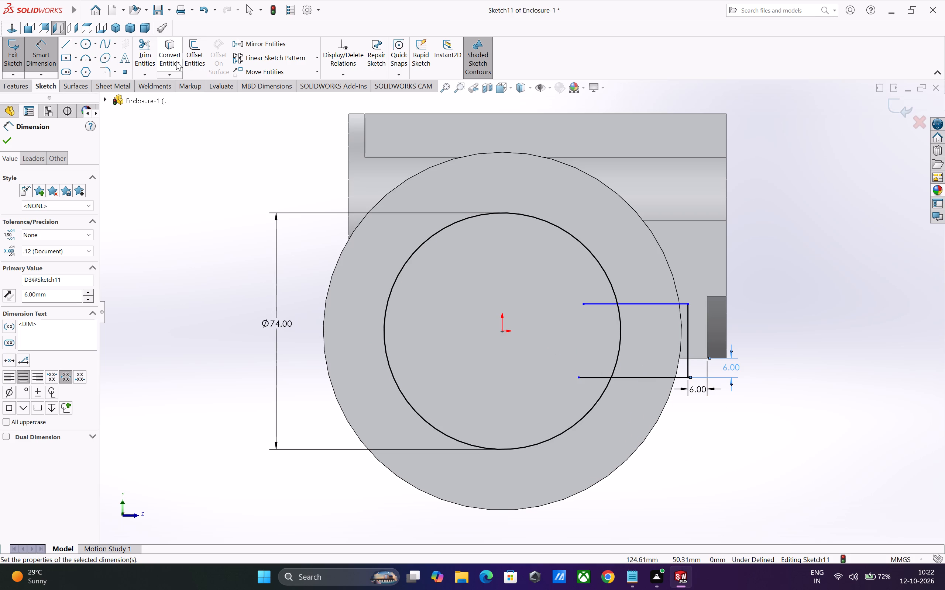
Trim the line ends inside the circle and the arc between them to form one closed keyhole-shaped profile.
click(150, 55)
drag(583, 282, 591, 388)
drag(586, 345, 627, 341)
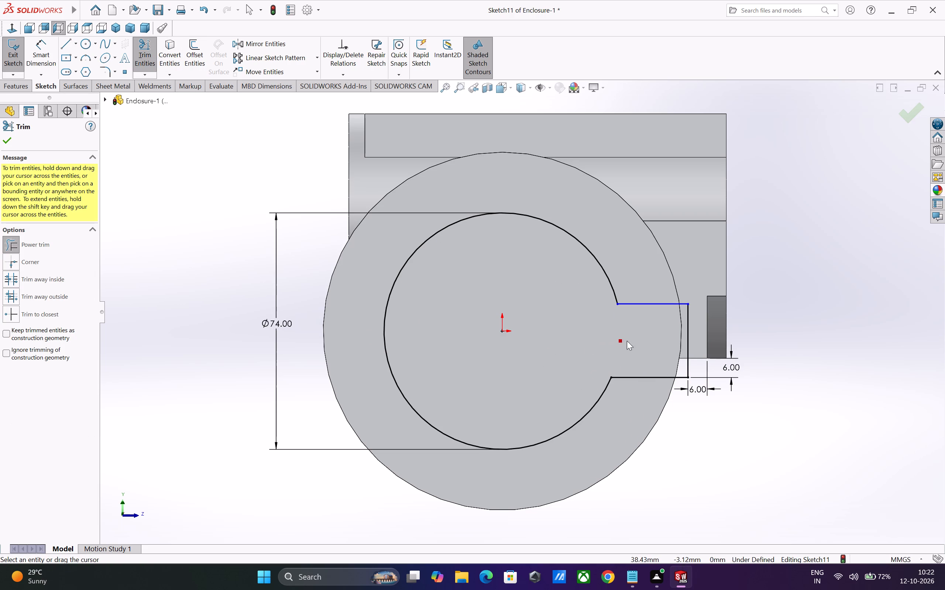
drag(627, 341, 629, 340)
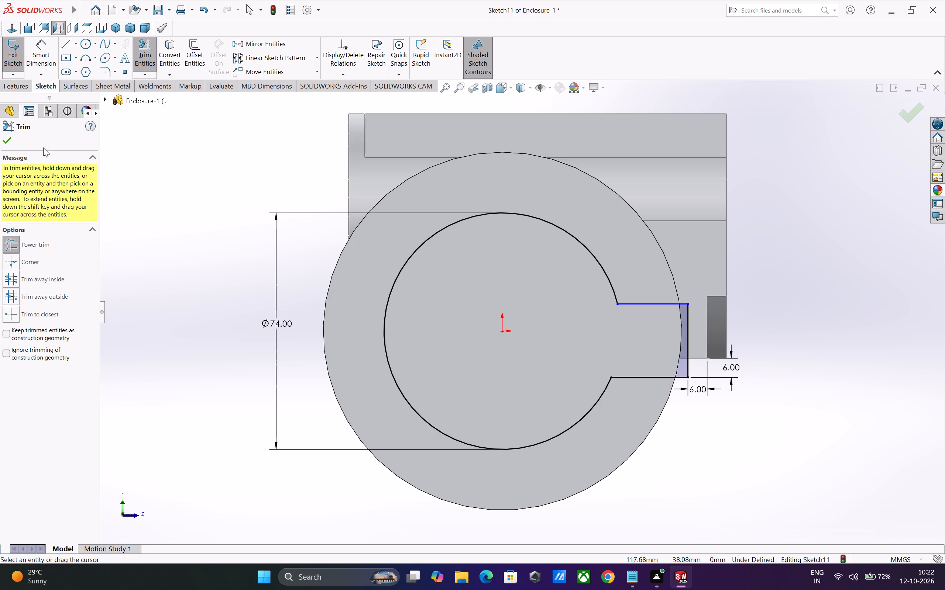
click(6, 142)
Cut-extrude the keyhole profile Up To Surface, ending at the pocket's far inner wall, and keep all resulting bodies.
click(11, 90)
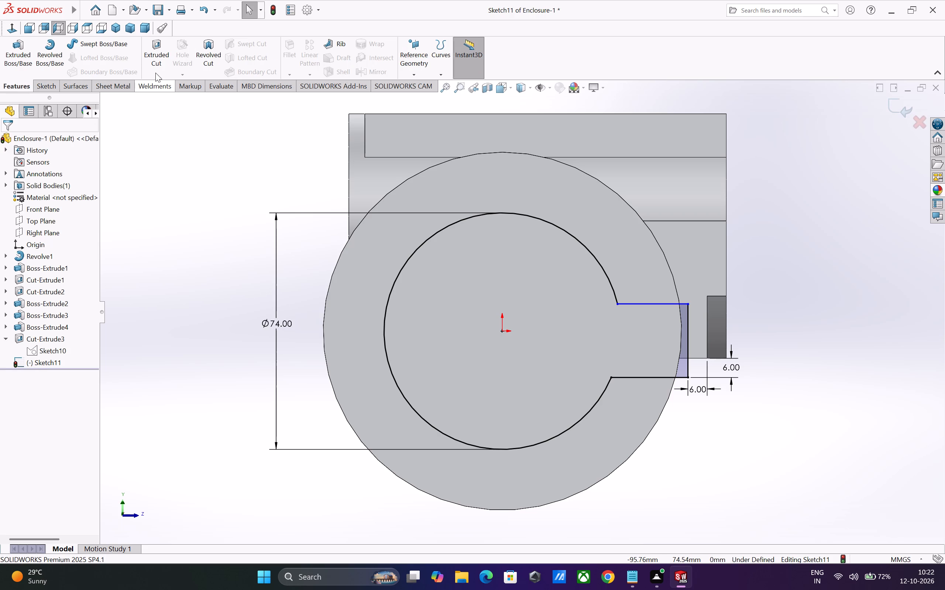
click(154, 71)
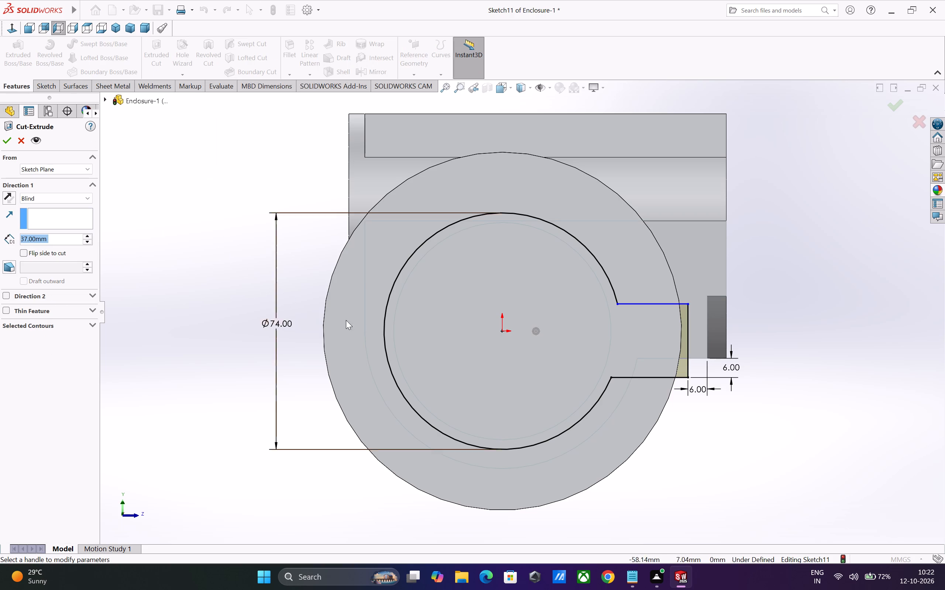
middle_drag(359, 329, 321, 343)
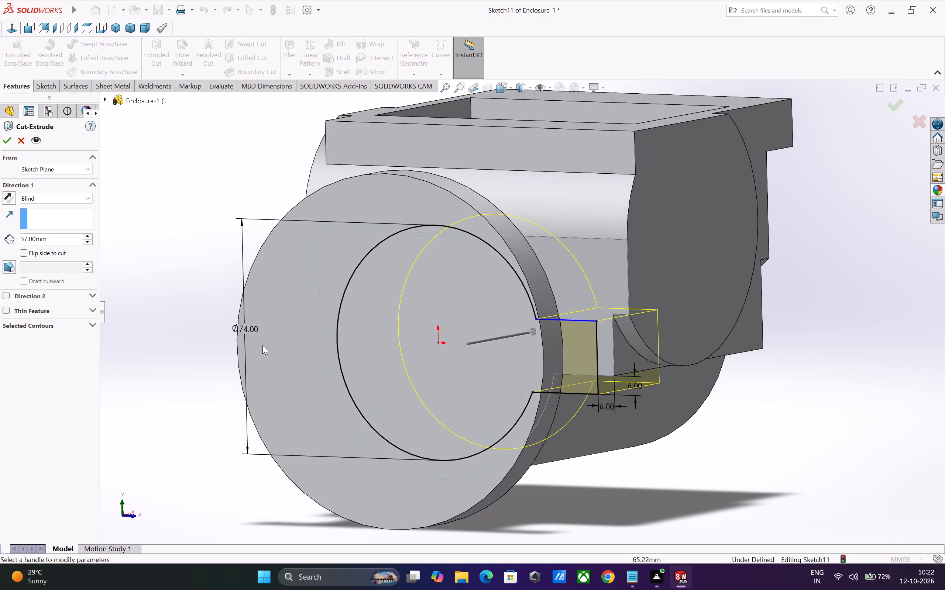
scroll(265, 347, up, 2)
click(51, 202)
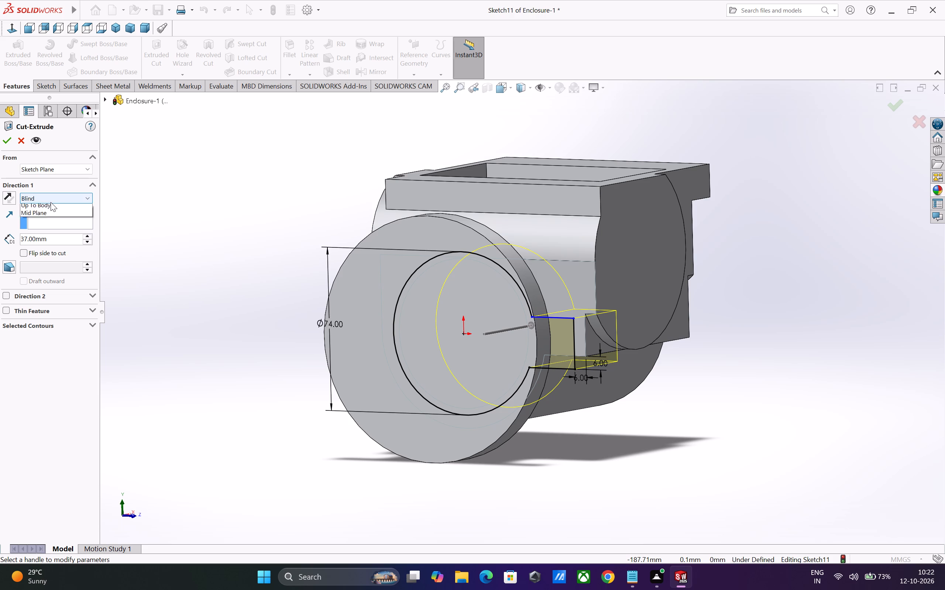
click(54, 246)
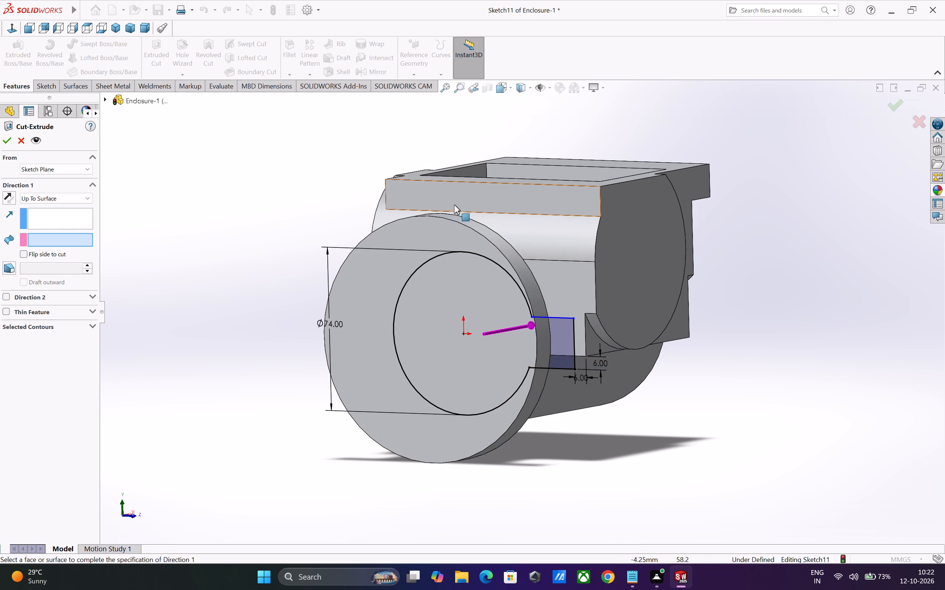
middle_drag(456, 218, 457, 277)
click(544, 193)
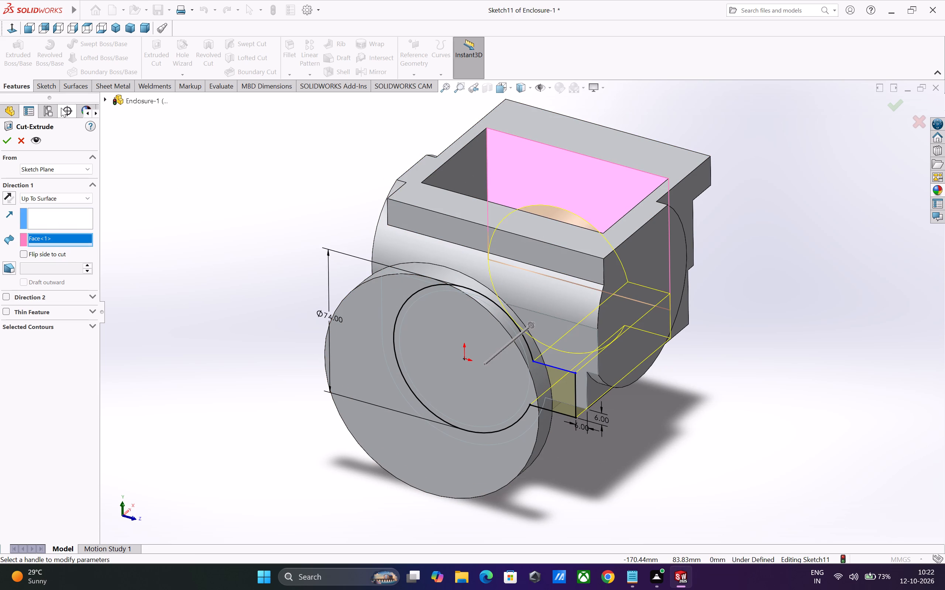
click(1, 139)
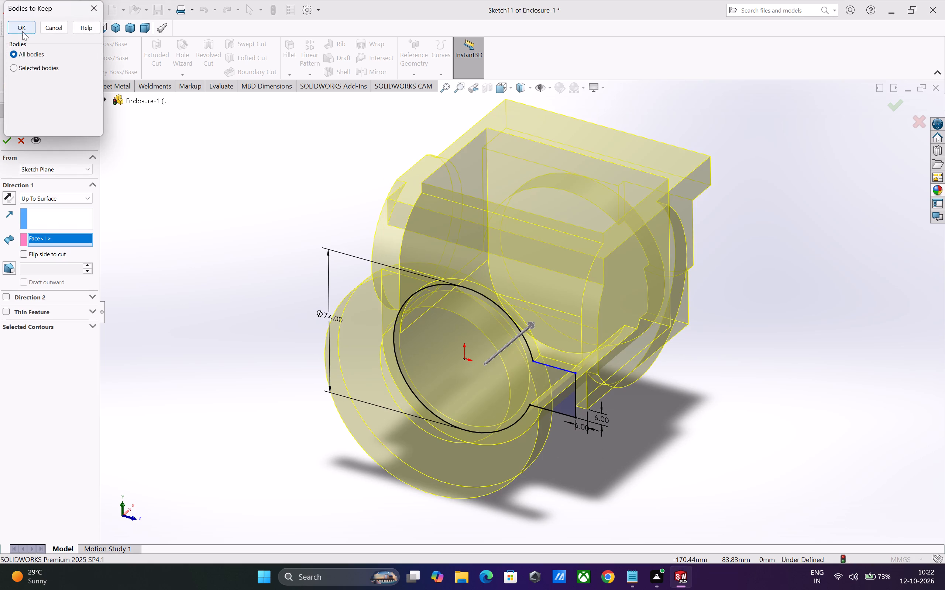
click(22, 31)
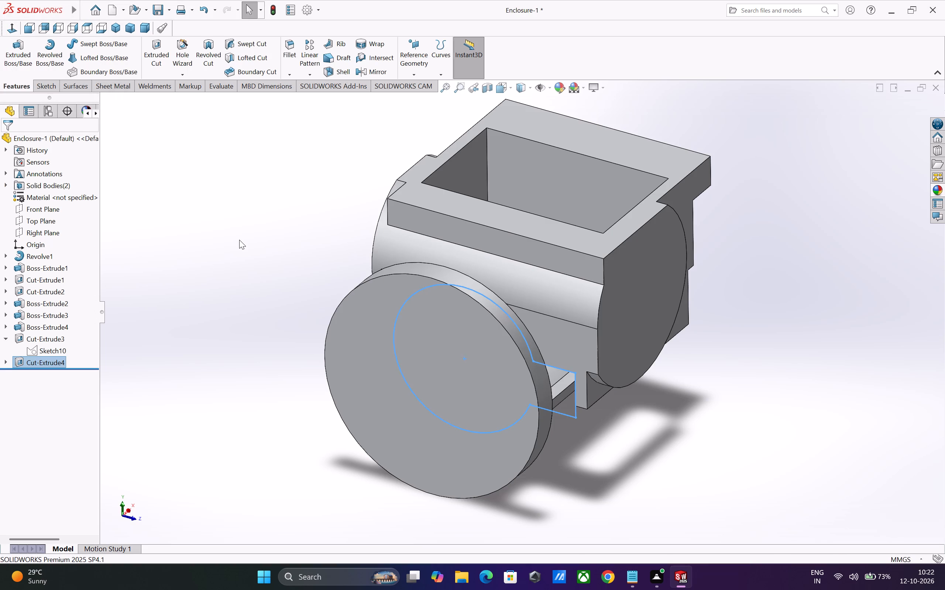
Examine the new cut from several angles, including the gap behind the round flange and the slot along the block's lower edge.
click(239, 240)
middle_drag(301, 256, 279, 323)
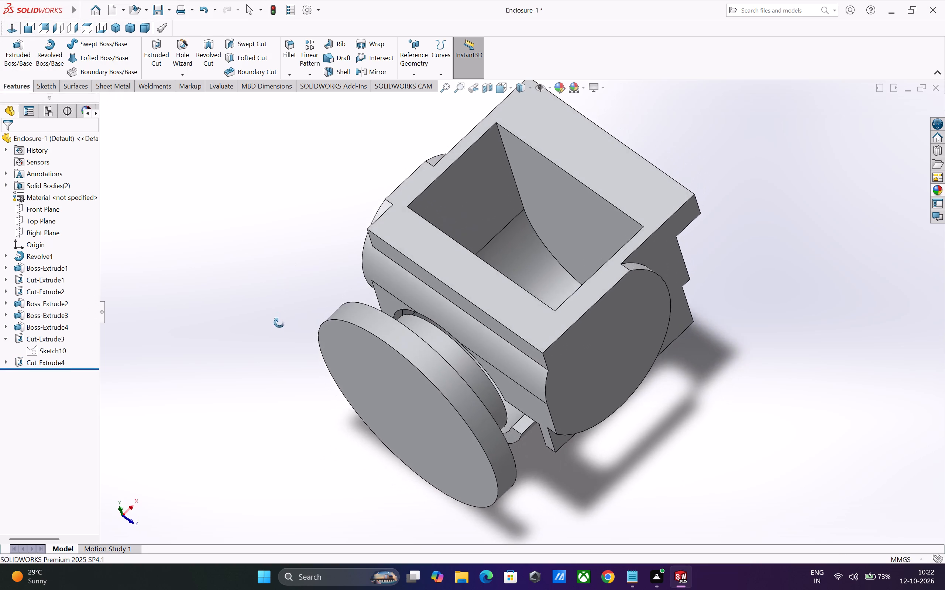
middle_drag(279, 323, 266, 235)
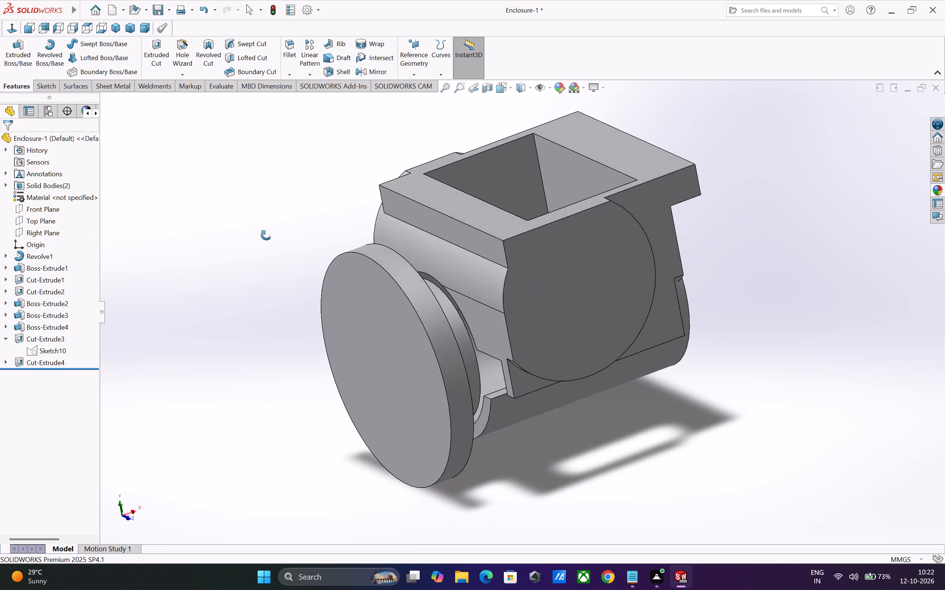
middle_drag(266, 235, 267, 231)
middle_drag(315, 391, 331, 384)
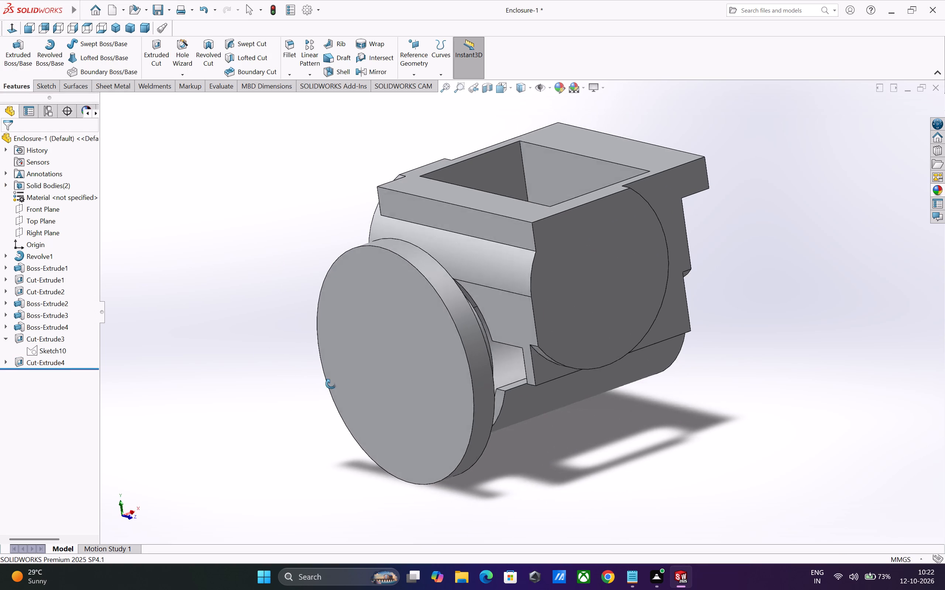
middle_drag(331, 384, 315, 355)
scroll(546, 387, down, 2)
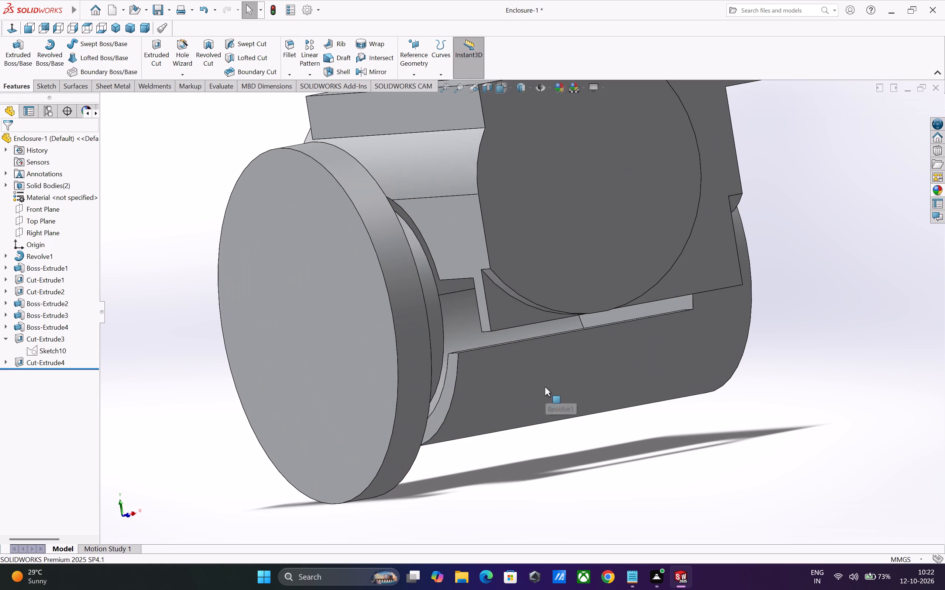
scroll(553, 411, up, 2)
middle_drag(555, 423, 595, 406)
scroll(556, 422, up, 1)
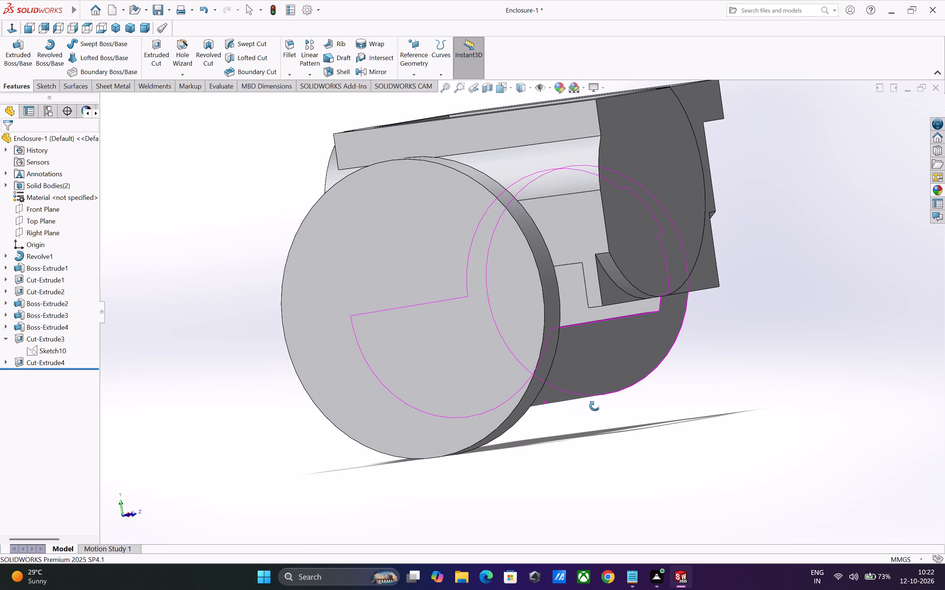
middle_drag(595, 406, 593, 412)
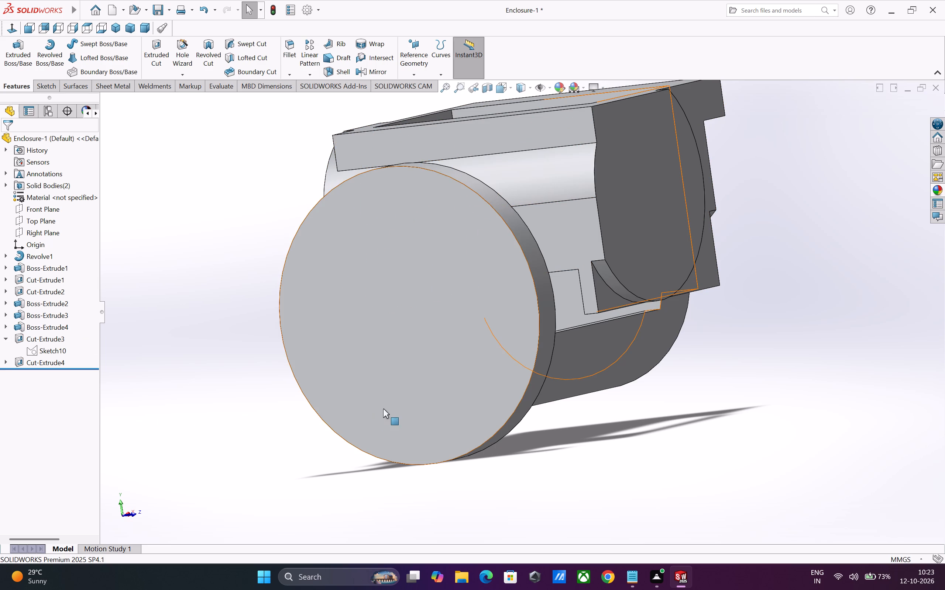
Edit the keyhole cut so it starts at a 6 mm offset from its sketch plane, reversed into the block away from the flange.
scroll(463, 346, down, 3)
scroll(351, 357, up, 6)
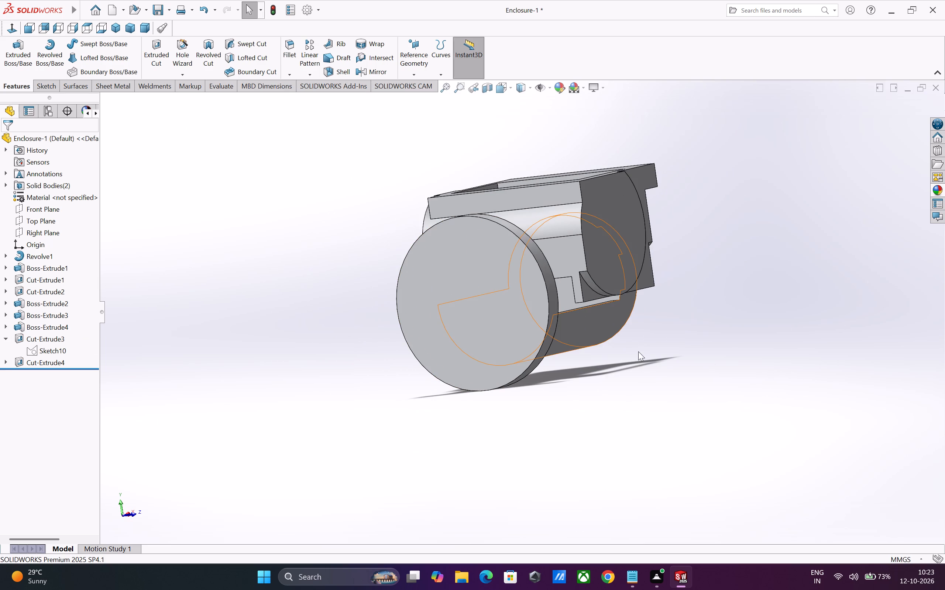
middle_drag(638, 362, 618, 374)
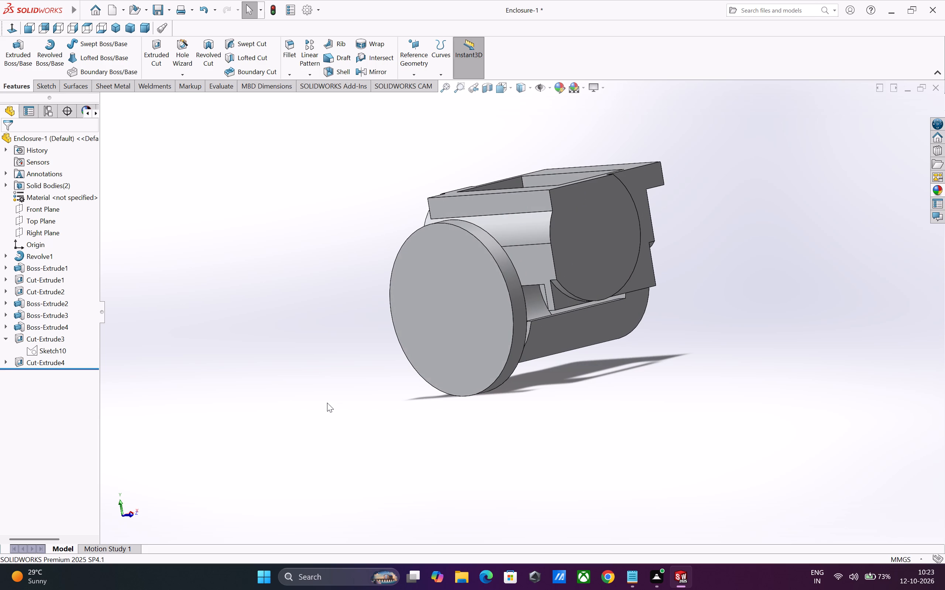
click(43, 365)
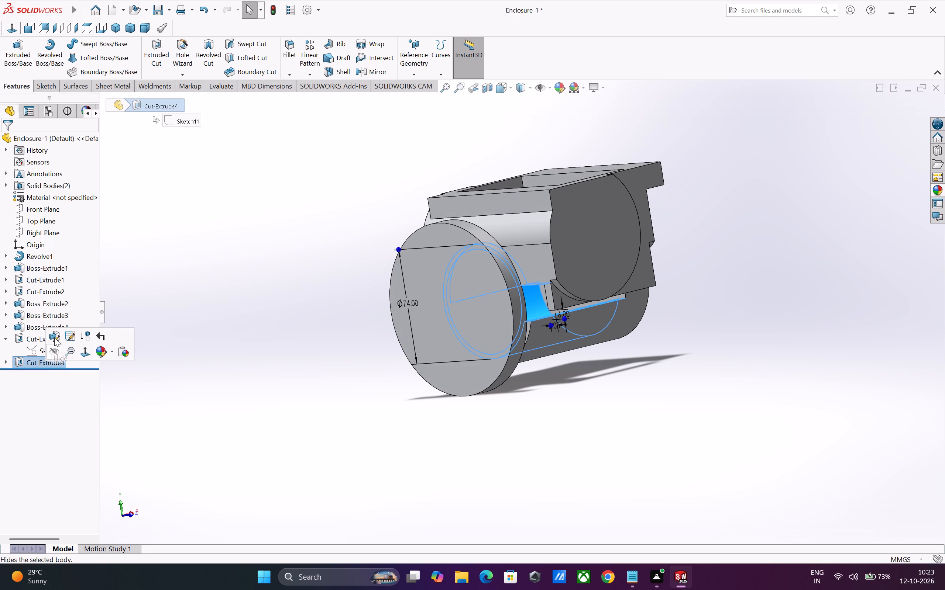
click(54, 337)
click(68, 172)
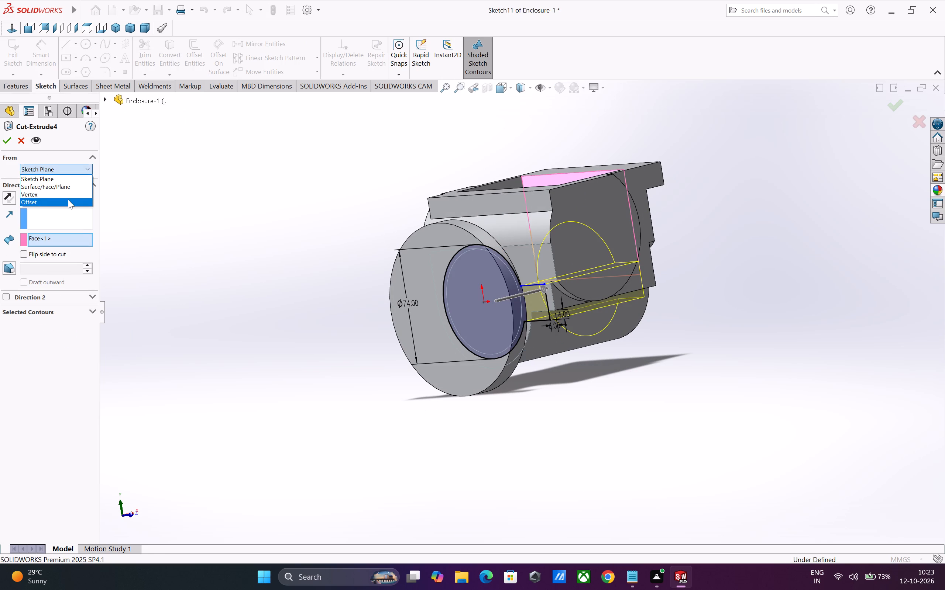
click(68, 199)
double_click(59, 190)
key(6)
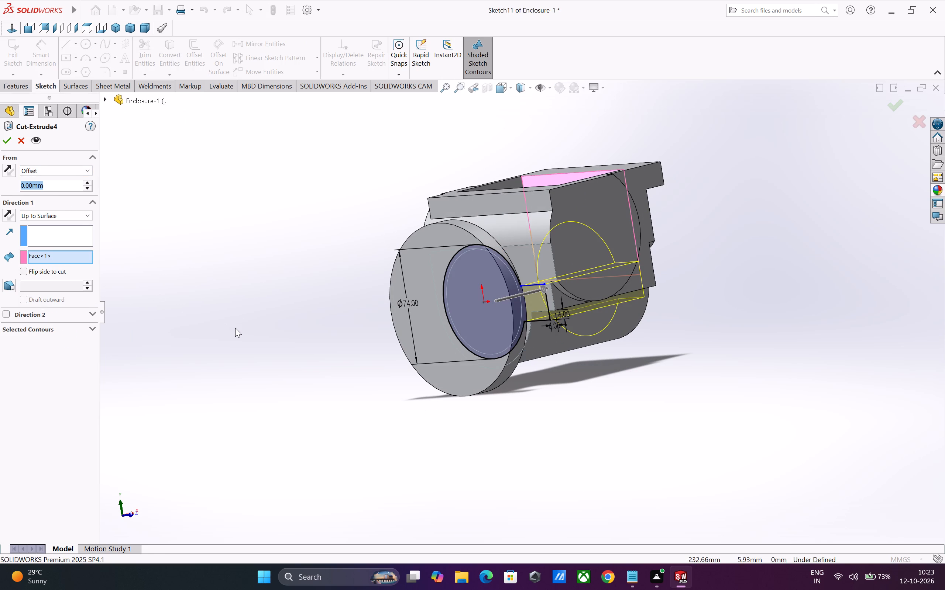
key(Return)
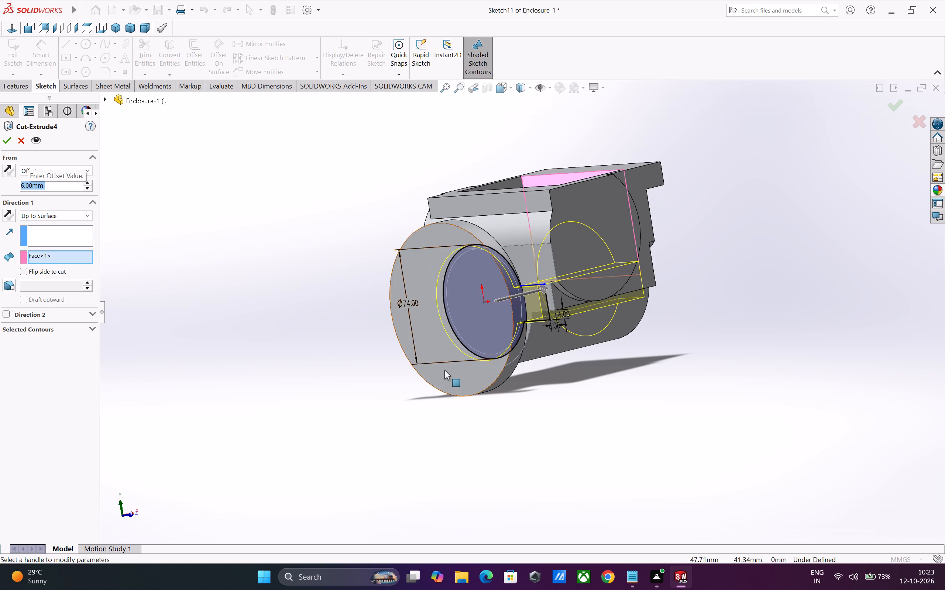
middle_drag(442, 374, 394, 400)
scroll(504, 339, down, 2)
middle_drag(523, 404, 521, 383)
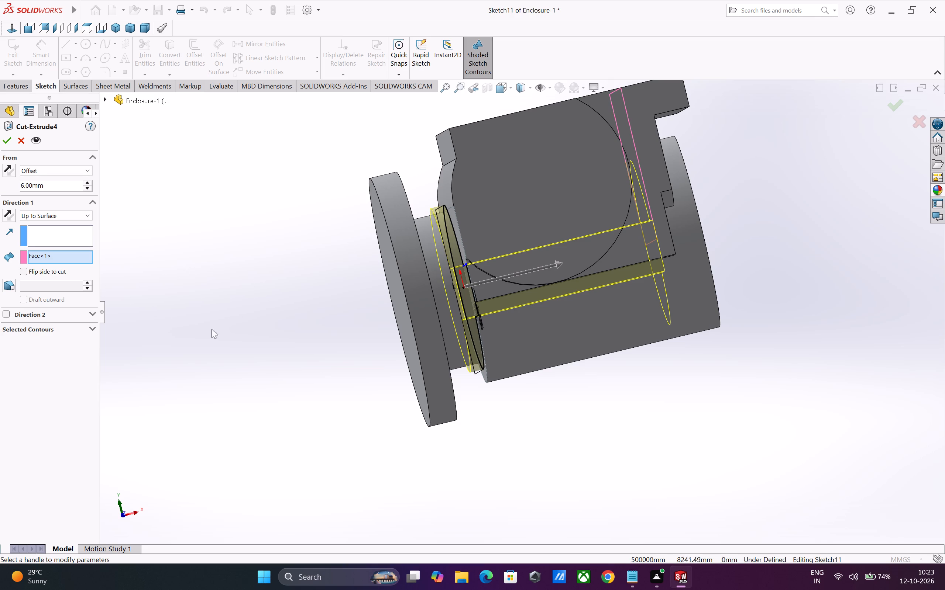
middle_drag(257, 334, 262, 334)
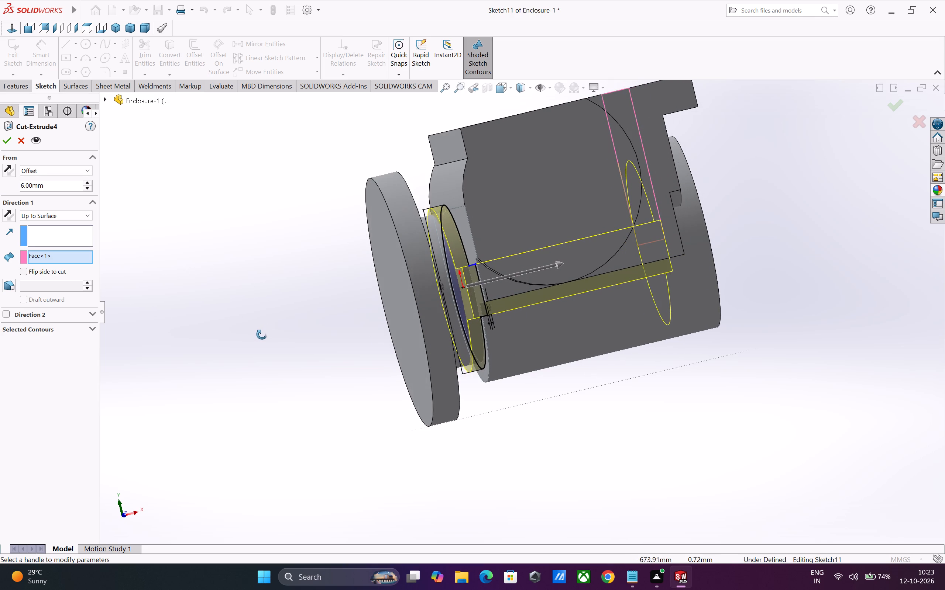
middle_drag(262, 334, 269, 332)
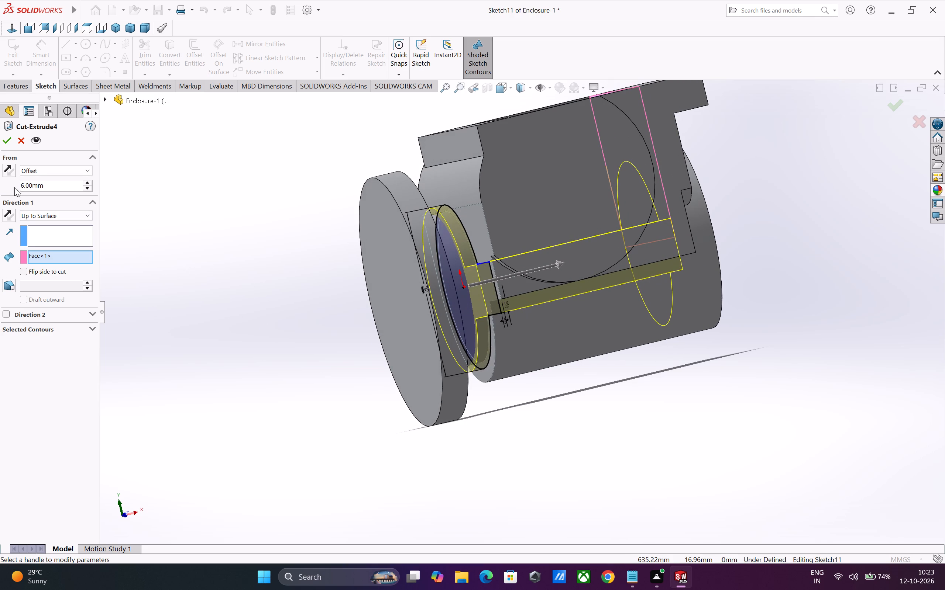
click(12, 175)
middle_drag(261, 335, 244, 344)
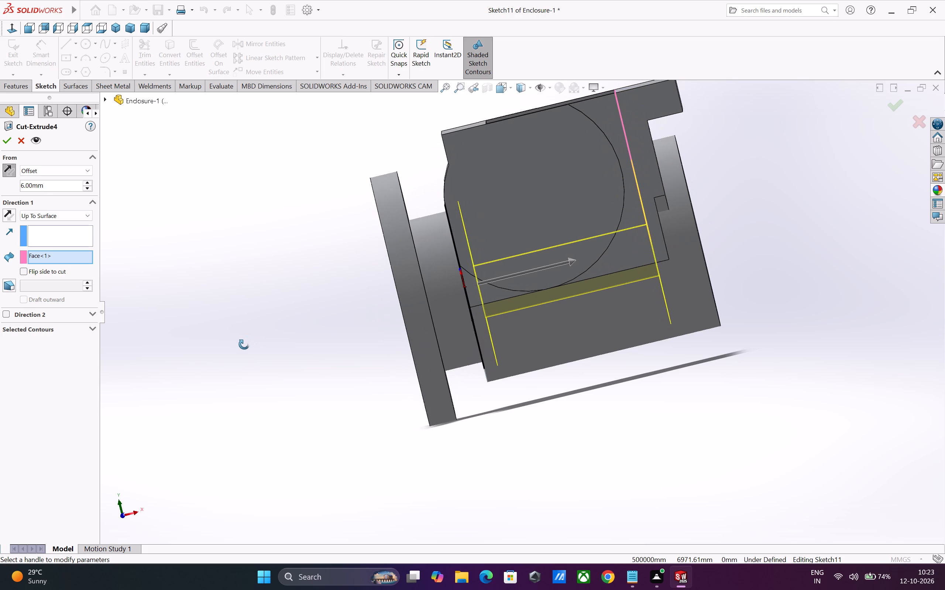
middle_drag(244, 344, 248, 343)
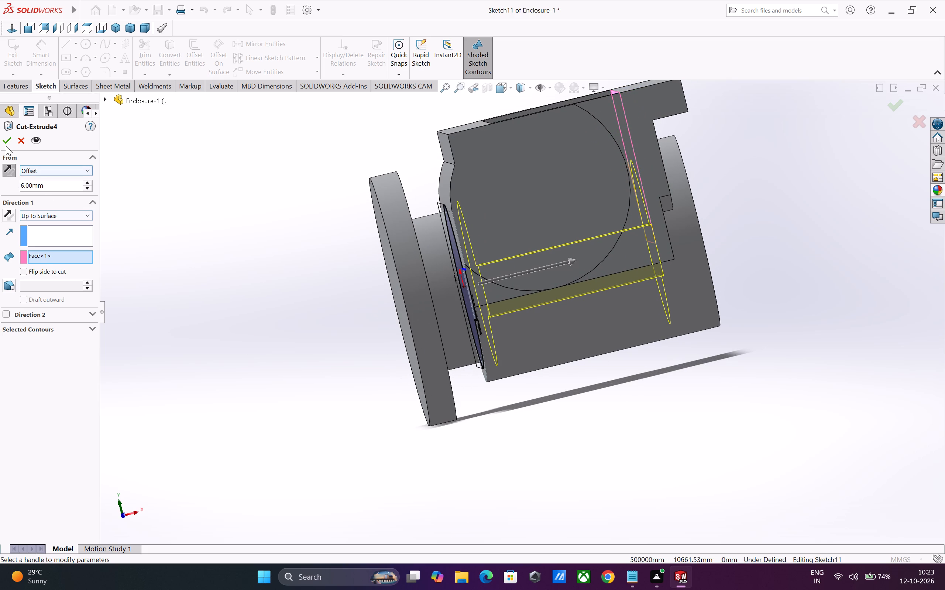
click(6, 146)
click(244, 292)
Examine the edited keyhole cut from several angles, including the block's underside, the upper pocket and the gap behind the flange.
middle_drag(327, 362, 300, 329)
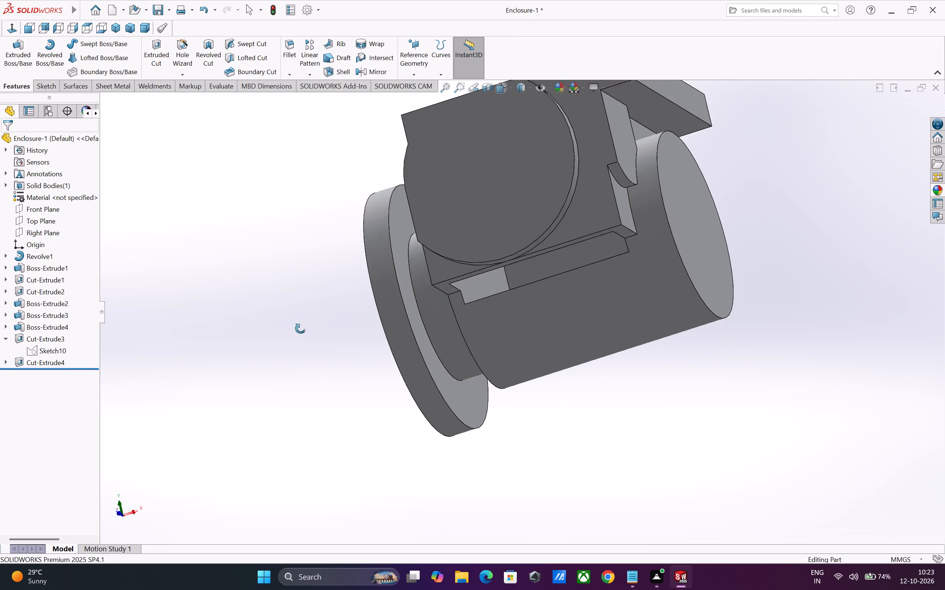
middle_drag(300, 329, 319, 408)
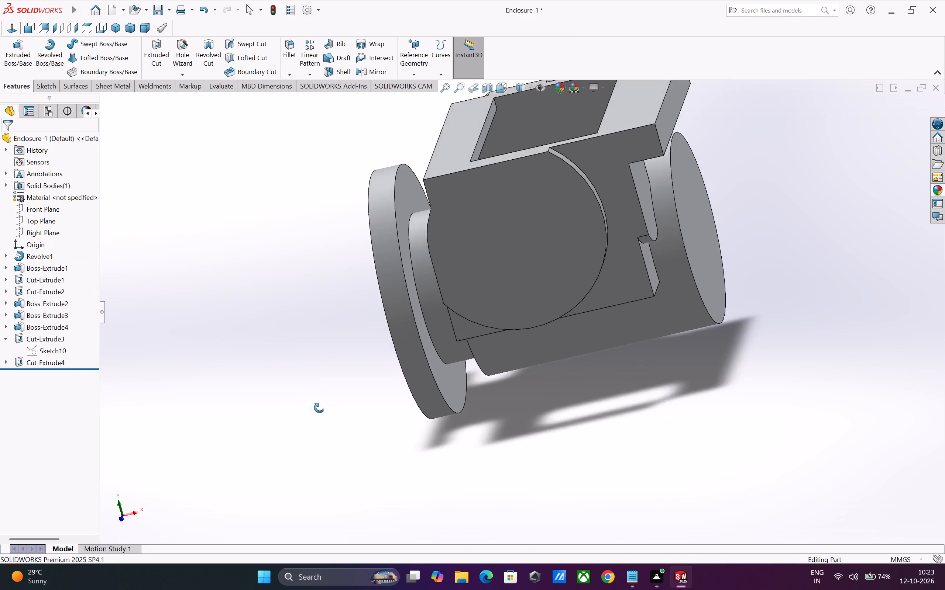
middle_drag(319, 408, 326, 477)
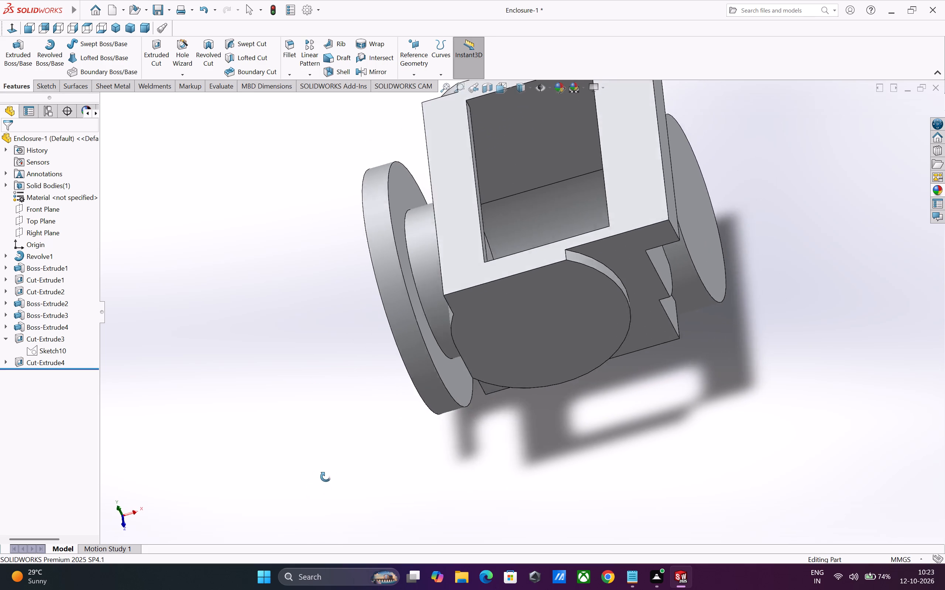
middle_drag(326, 477, 351, 447)
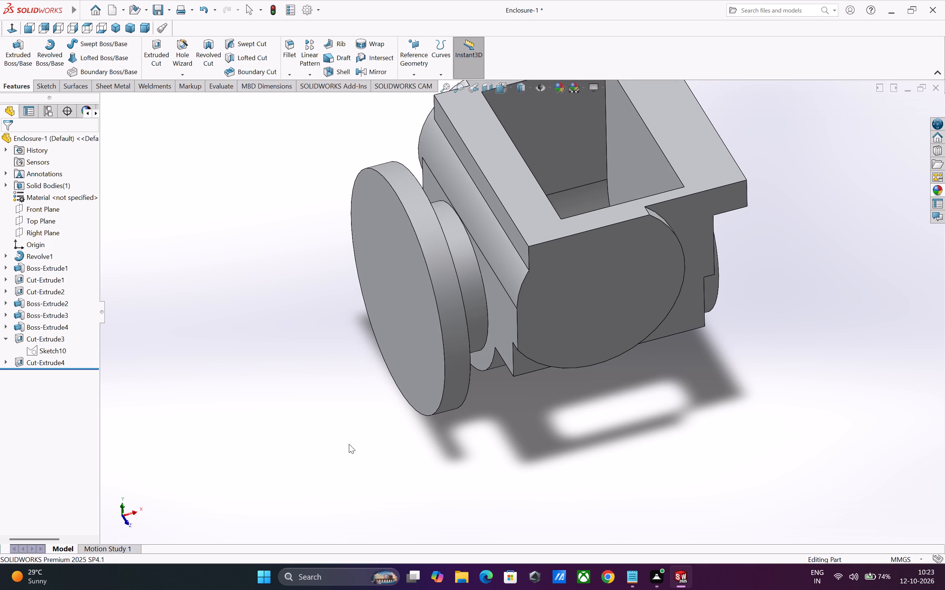
scroll(486, 399, up, 2)
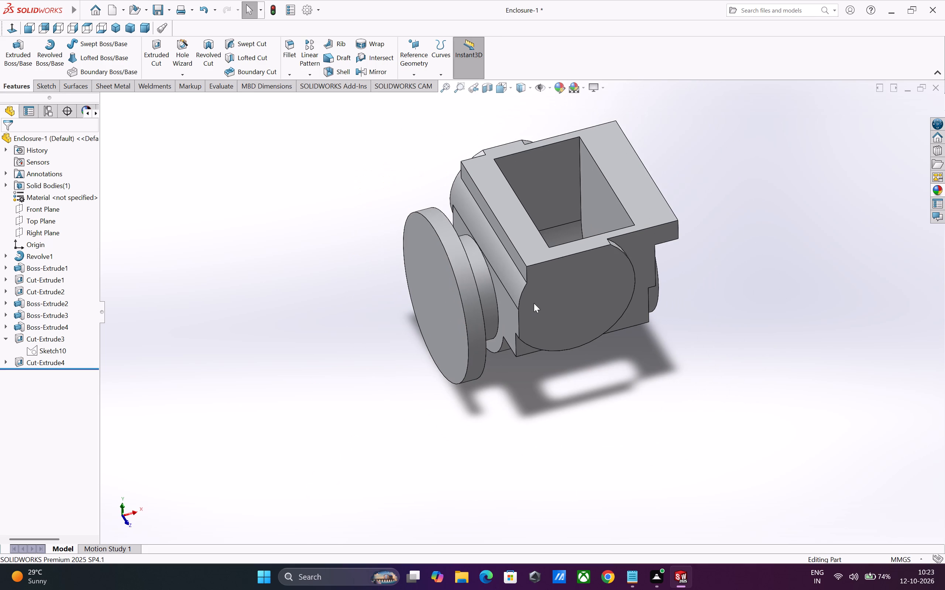
scroll(534, 303, down, 1)
middle_drag(596, 464, 588, 415)
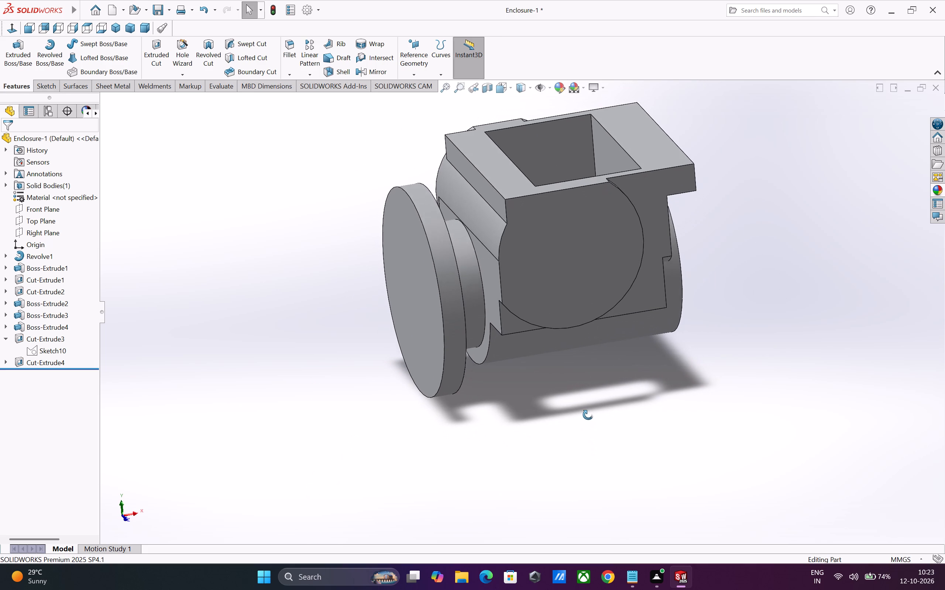
middle_drag(588, 415, 577, 416)
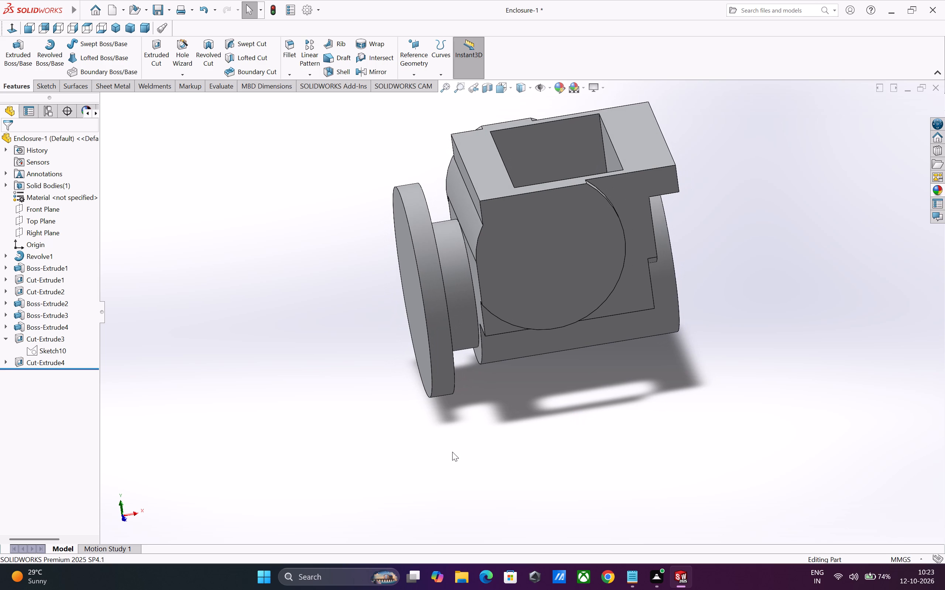
Sketch a 55 mm diameter circle on the circular pad's flat outer face, centred on the pad.
click(566, 266)
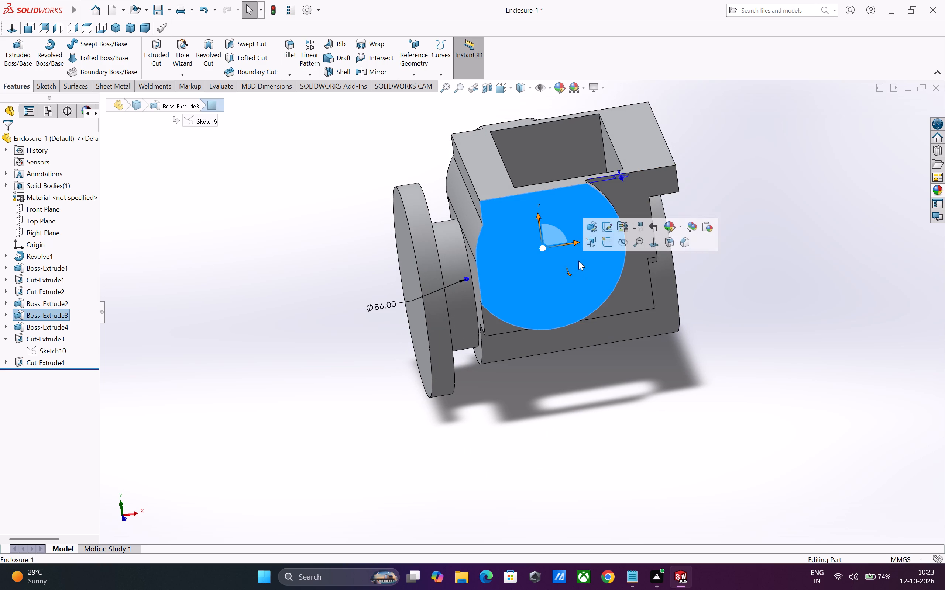
click(609, 242)
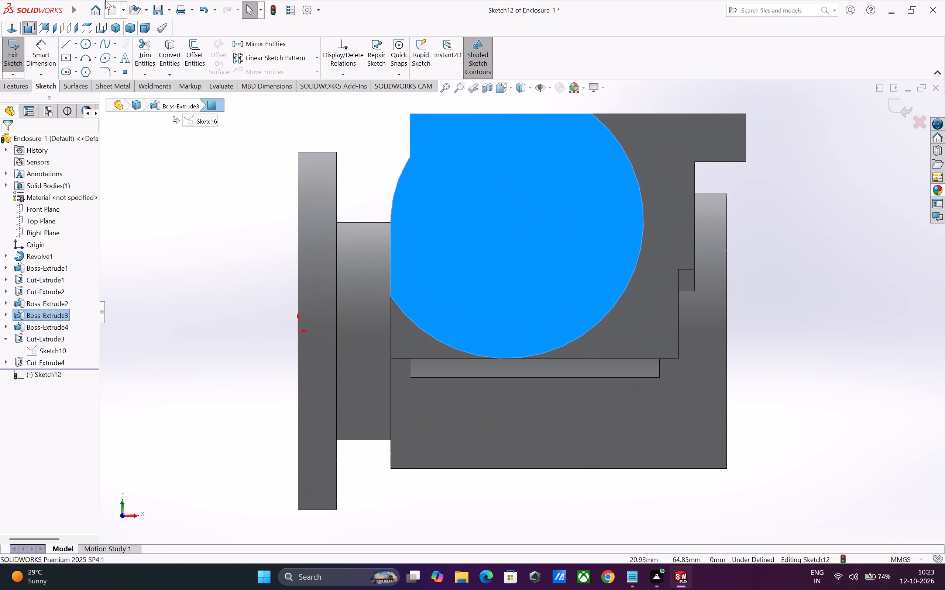
click(86, 46)
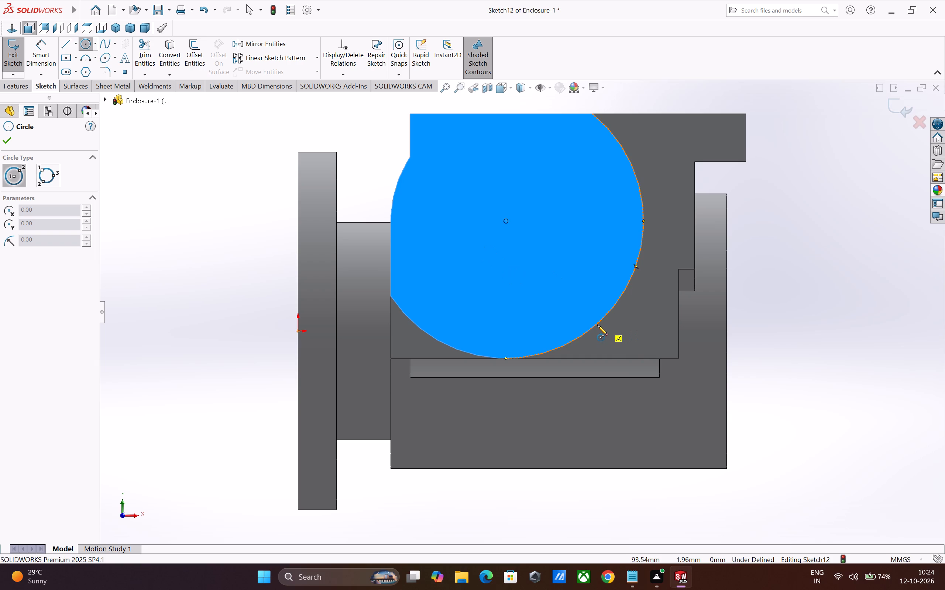
click(508, 223)
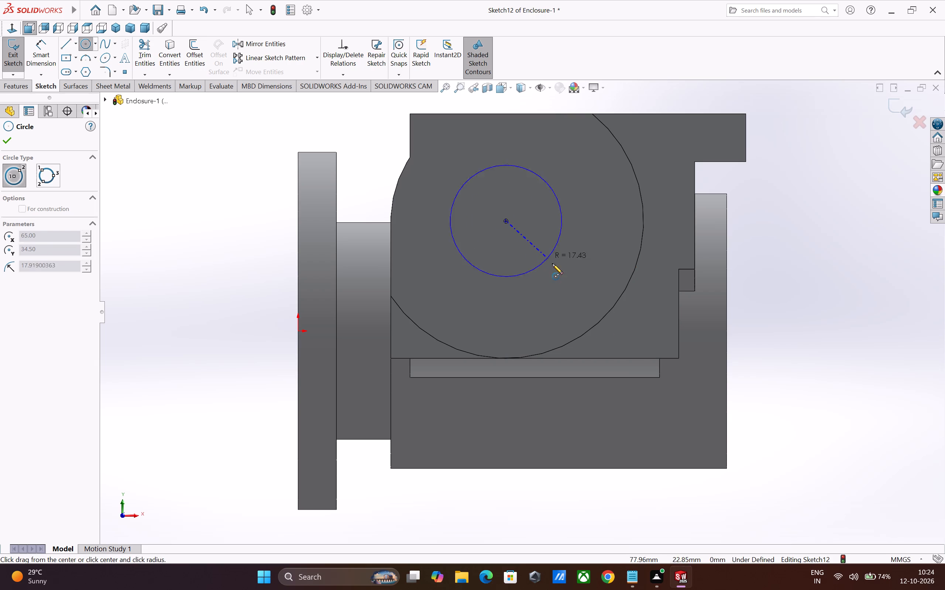
click(558, 270)
click(34, 48)
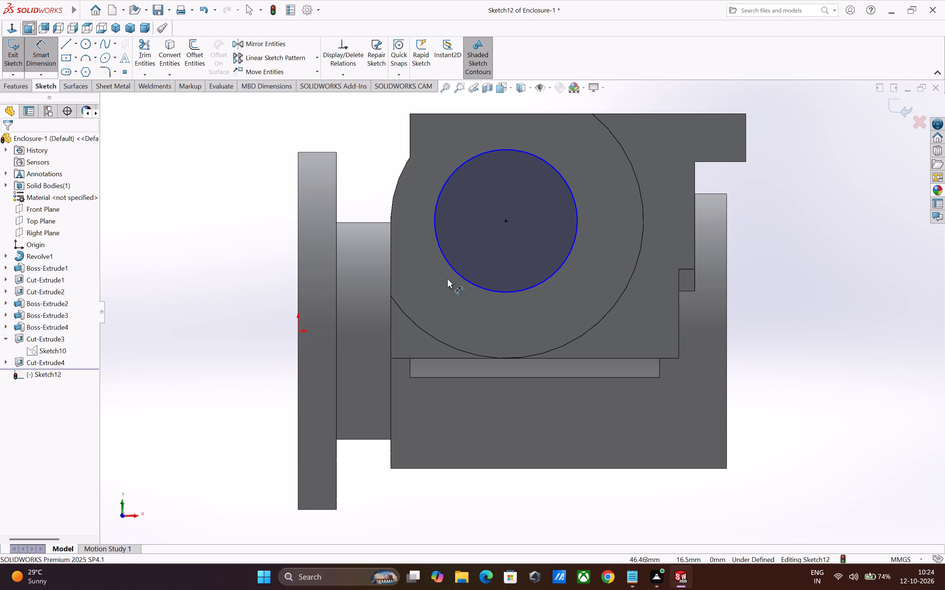
click(458, 275)
click(435, 279)
text(55)
key(Return)
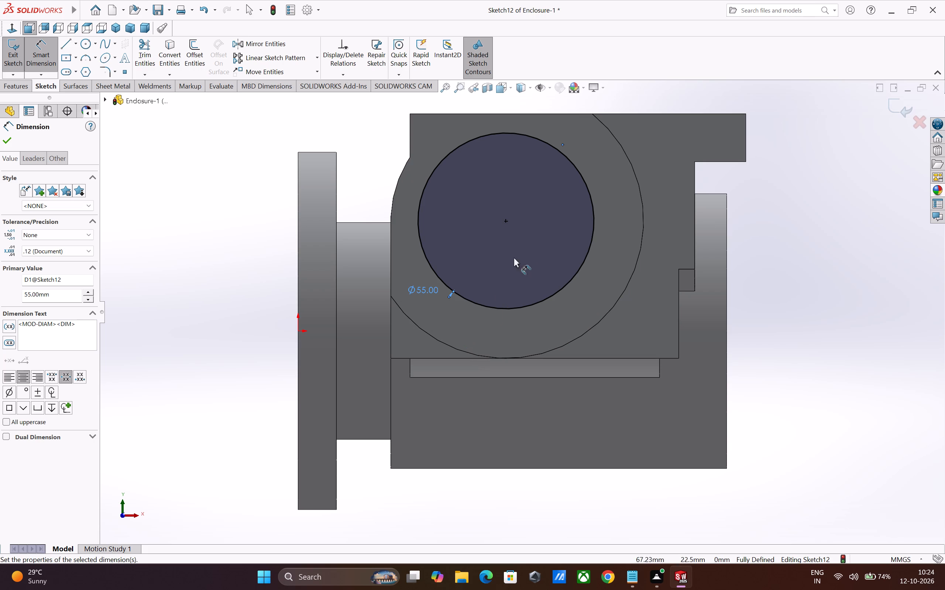
key(Escape)
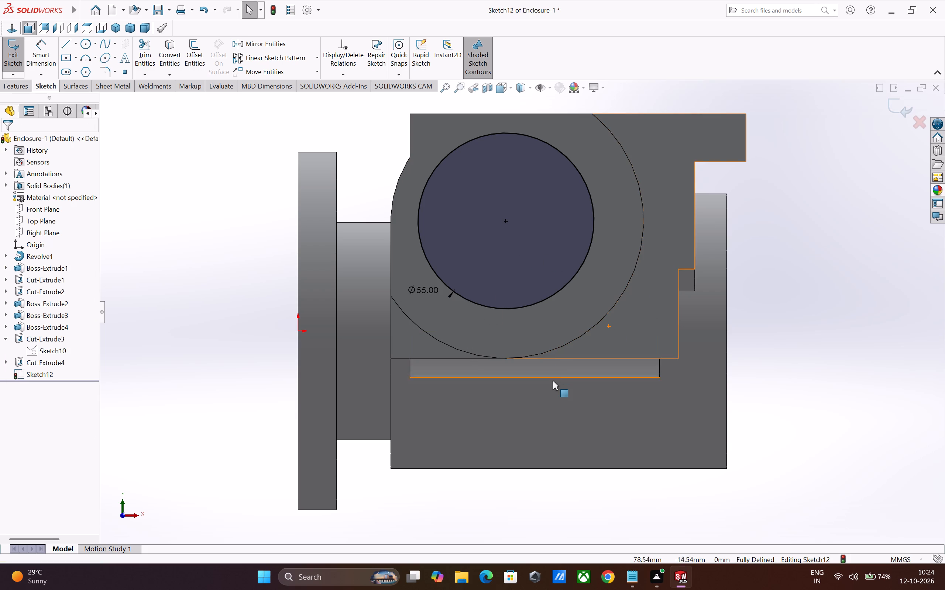
key(Escape)
Add a concentric relation between the 55 mm circle and the pad's round outer edge.
click(550, 296)
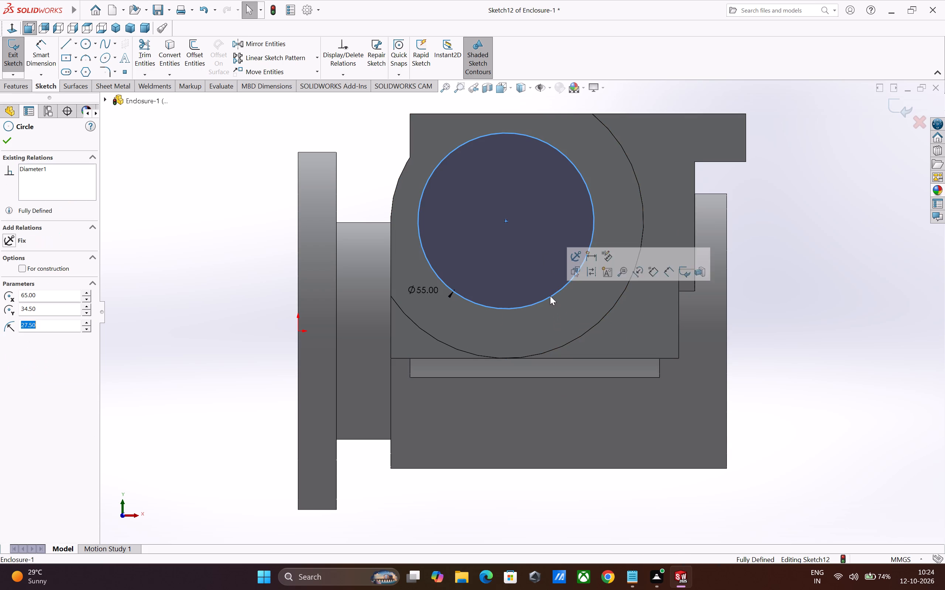
ctrl+click(578, 337)
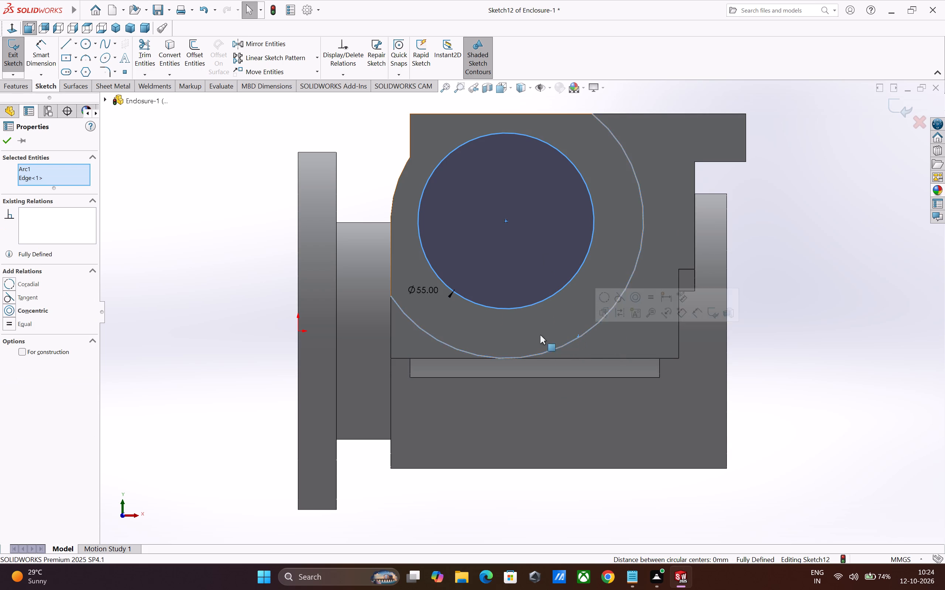
click(14, 308)
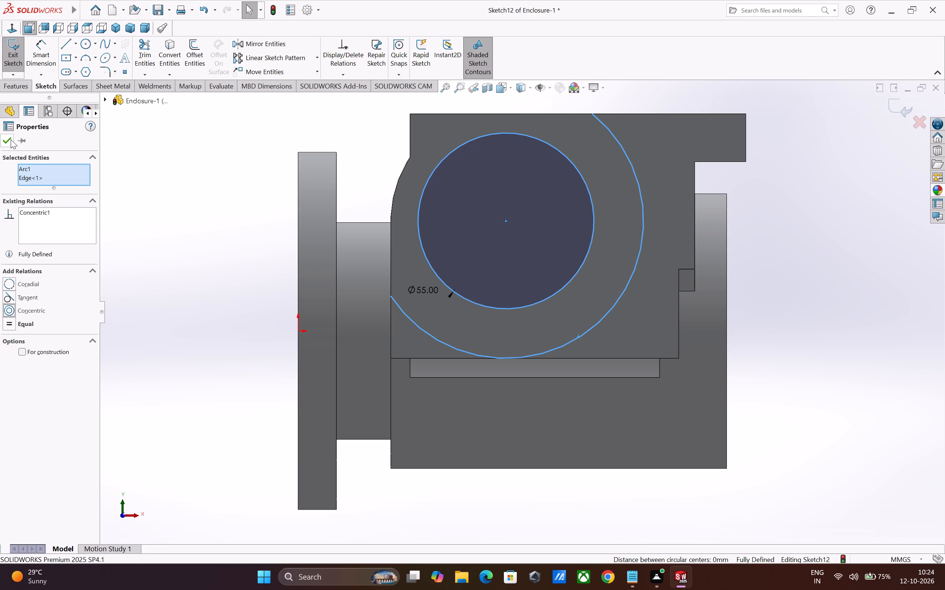
click(9, 143)
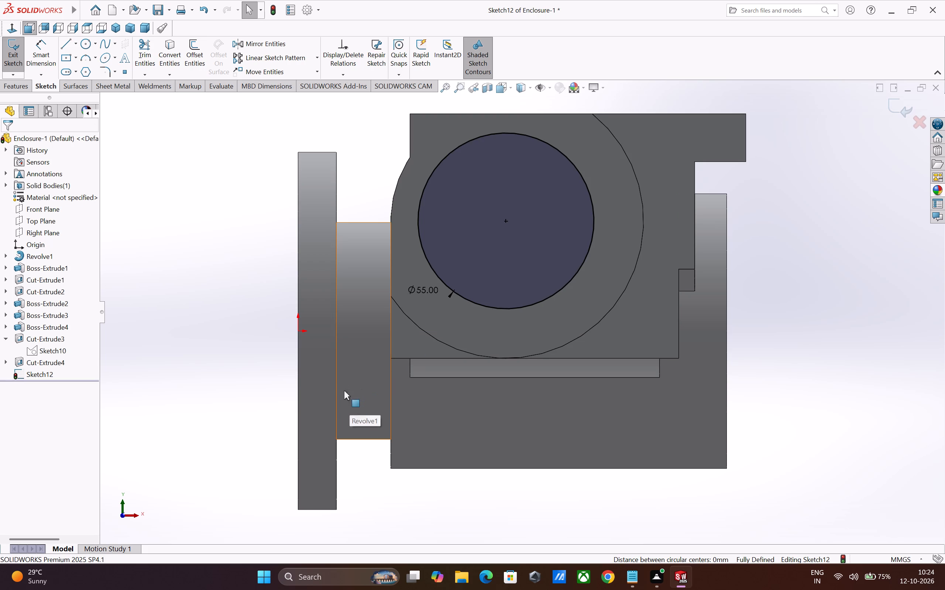
Cut-extrude the 55 mm circle from the pad face with the Up To Next end condition, opening into the upper pocket.
click(25, 90)
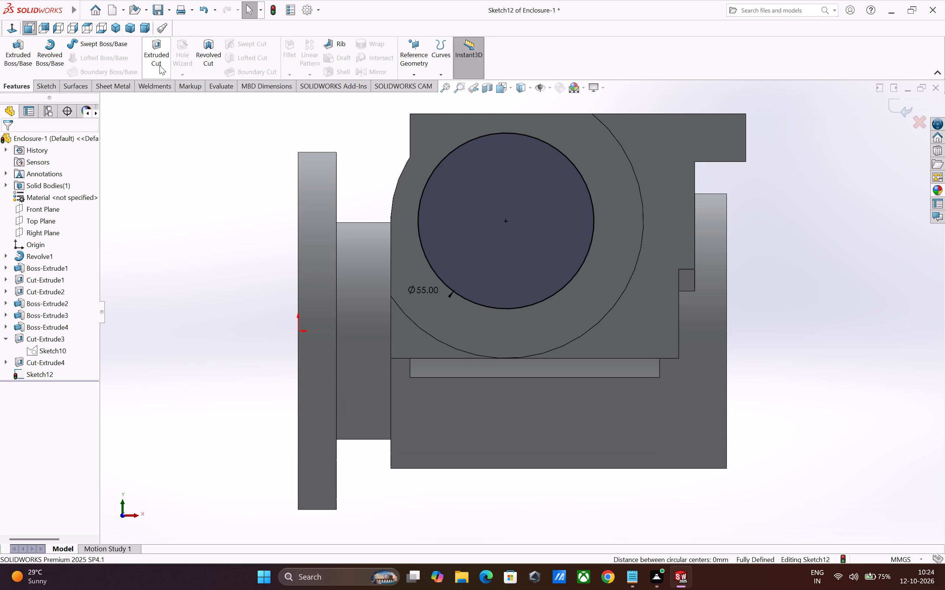
click(159, 65)
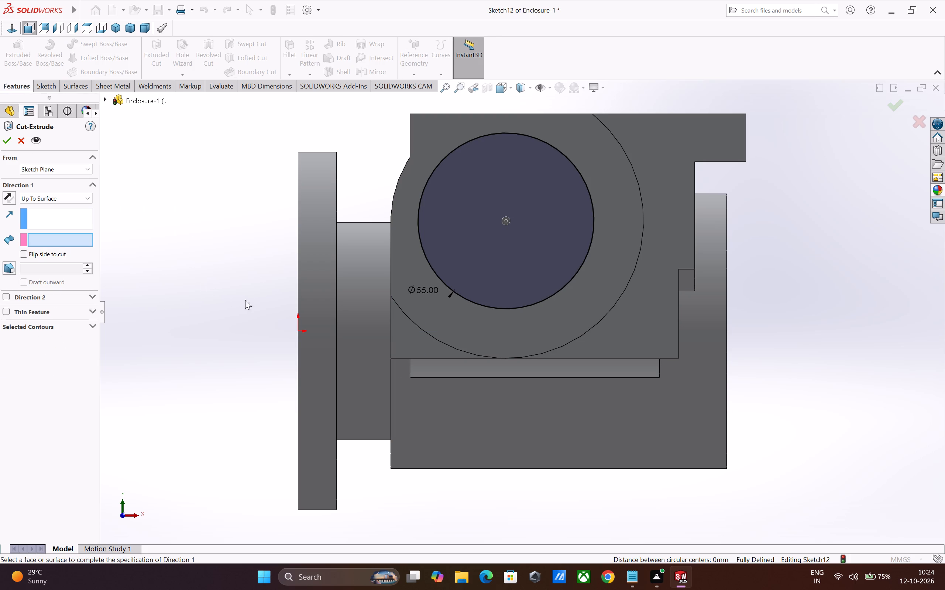
click(65, 199)
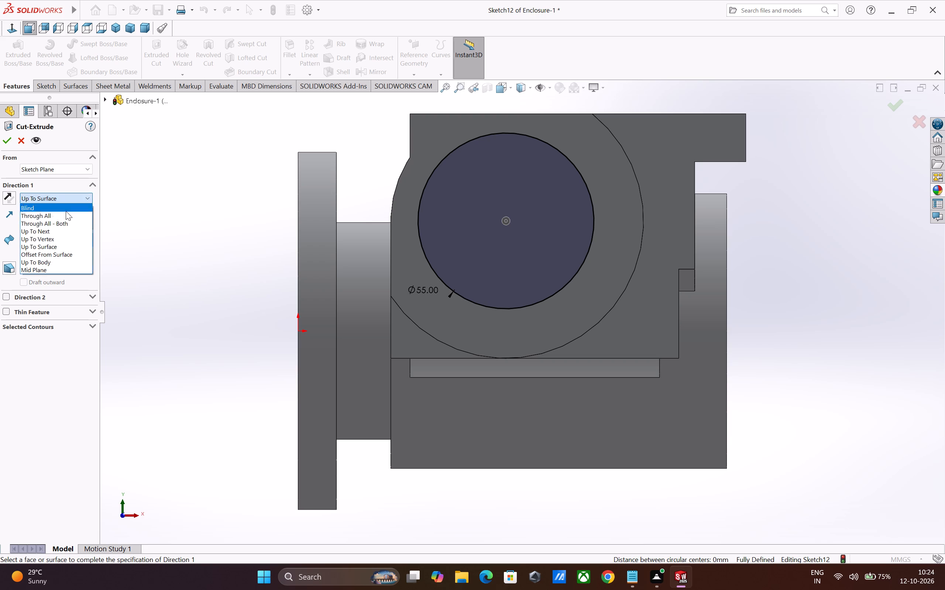
click(59, 232)
middle_drag(265, 346, 210, 383)
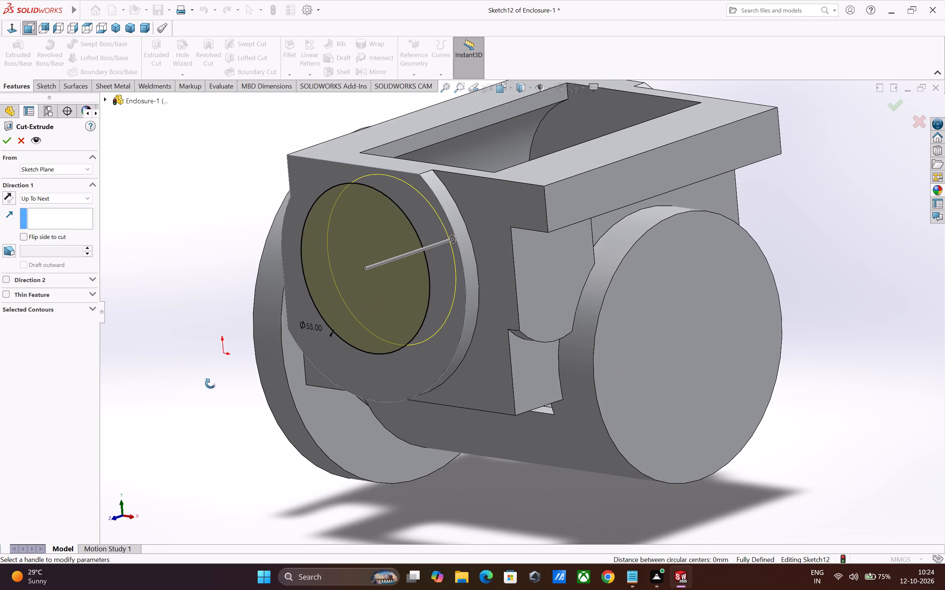
middle_drag(210, 383, 209, 385)
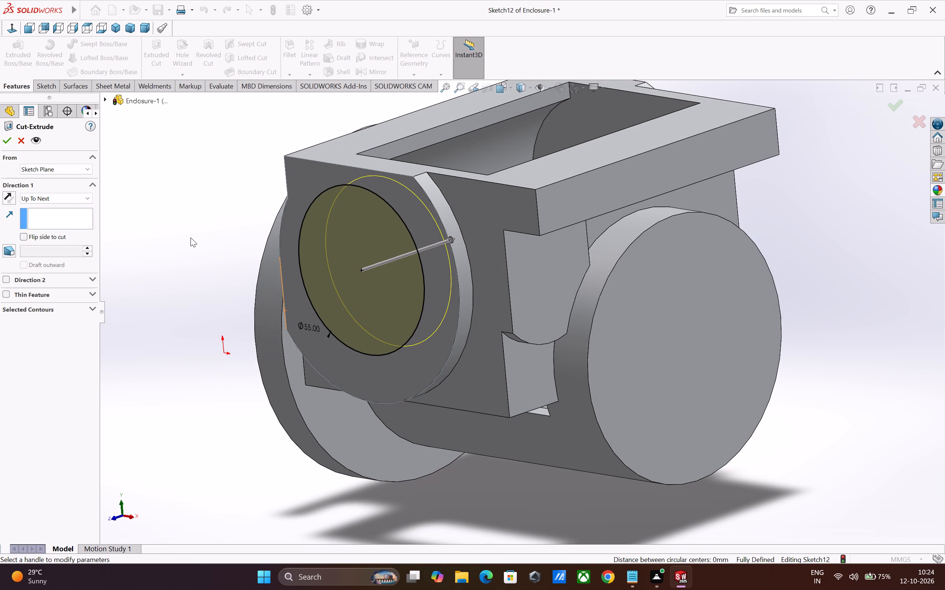
click(3, 135)
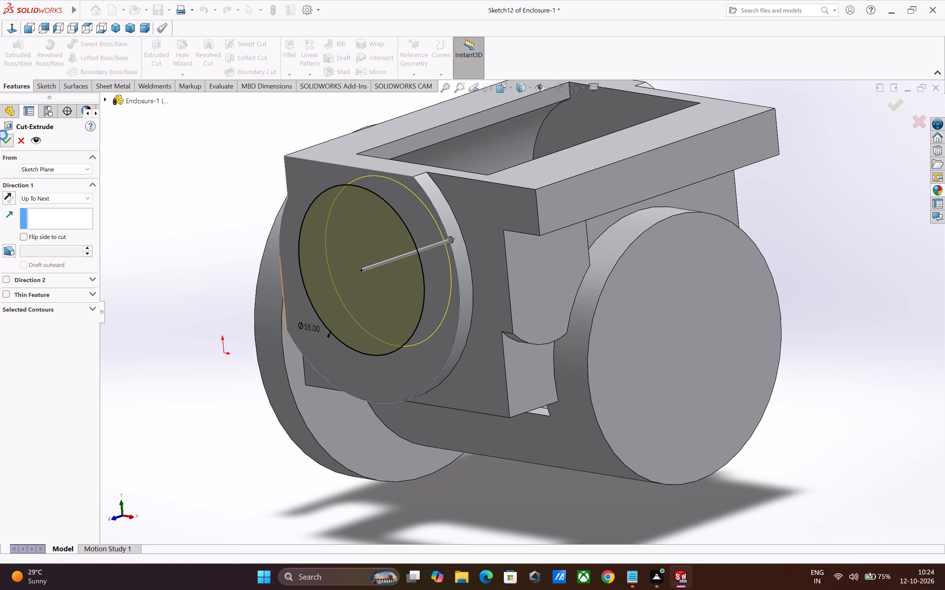
Sketch a circle about 28.6 mm in diameter on the opposite, unbored circular pad's flat outer face, centred on the pad.
click(163, 300)
middle_drag(206, 330, 237, 335)
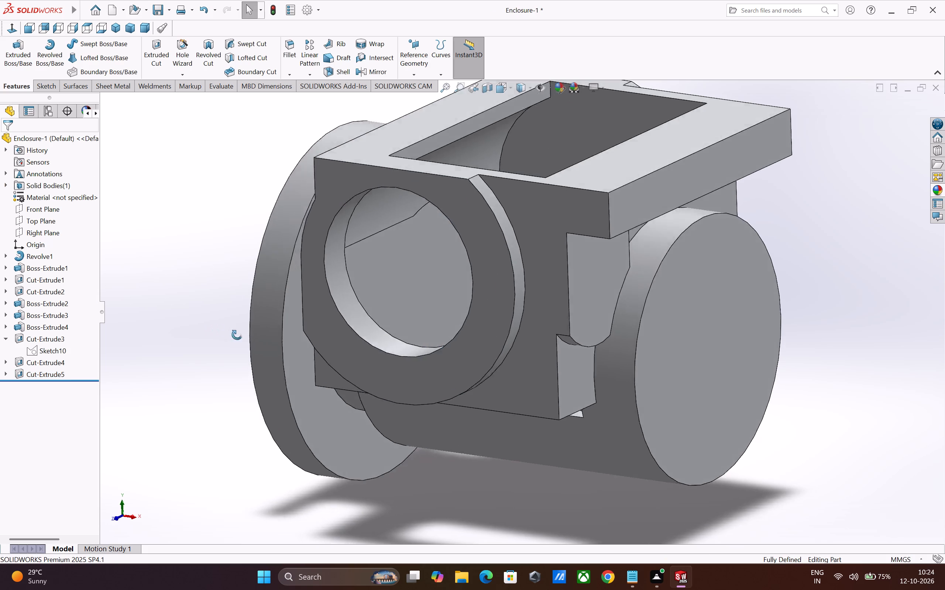
middle_drag(237, 335, 239, 382)
scroll(244, 379, up, 2)
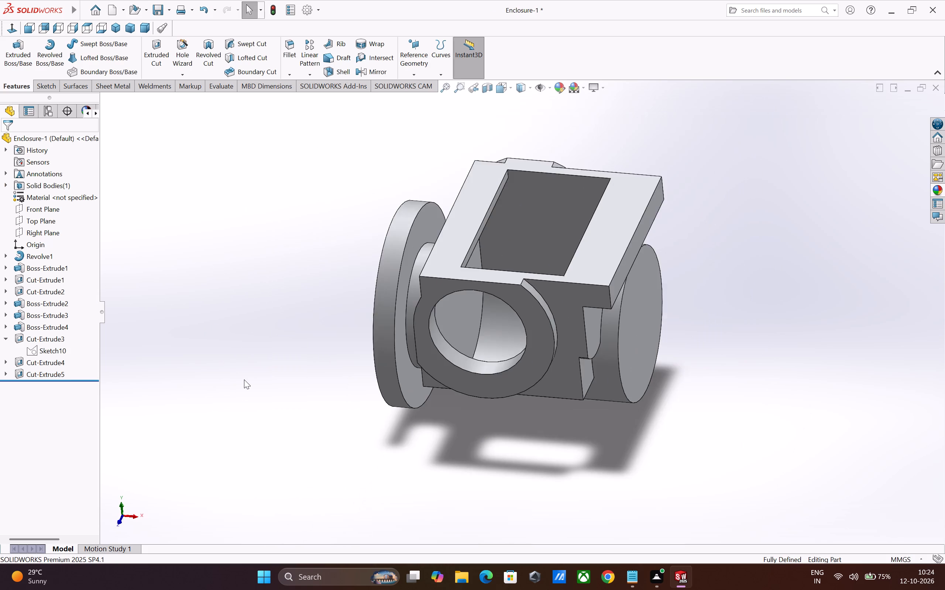
scroll(244, 379, up, 3)
middle_drag(244, 382, 251, 382)
middle_drag(331, 405, 117, 510)
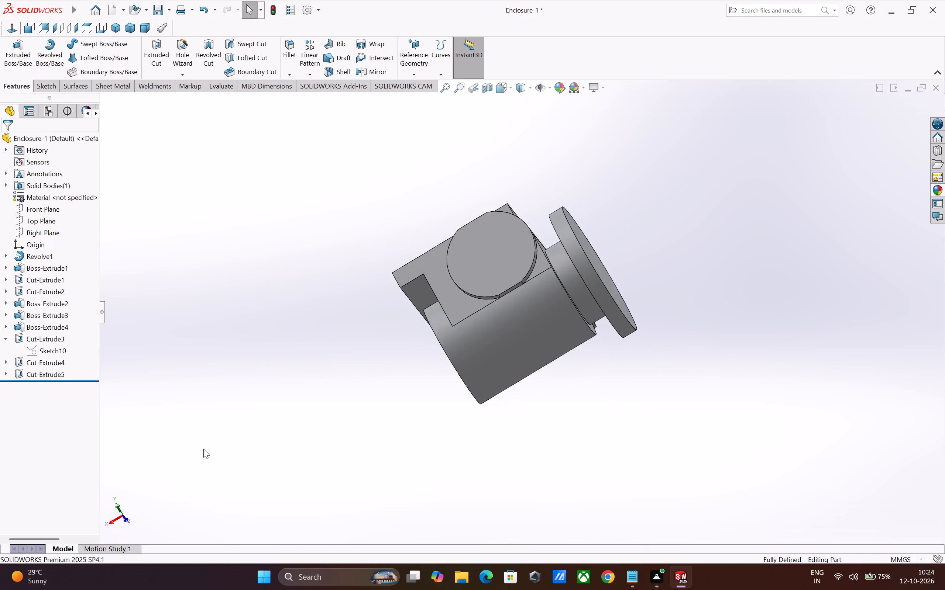
click(493, 247)
click(537, 227)
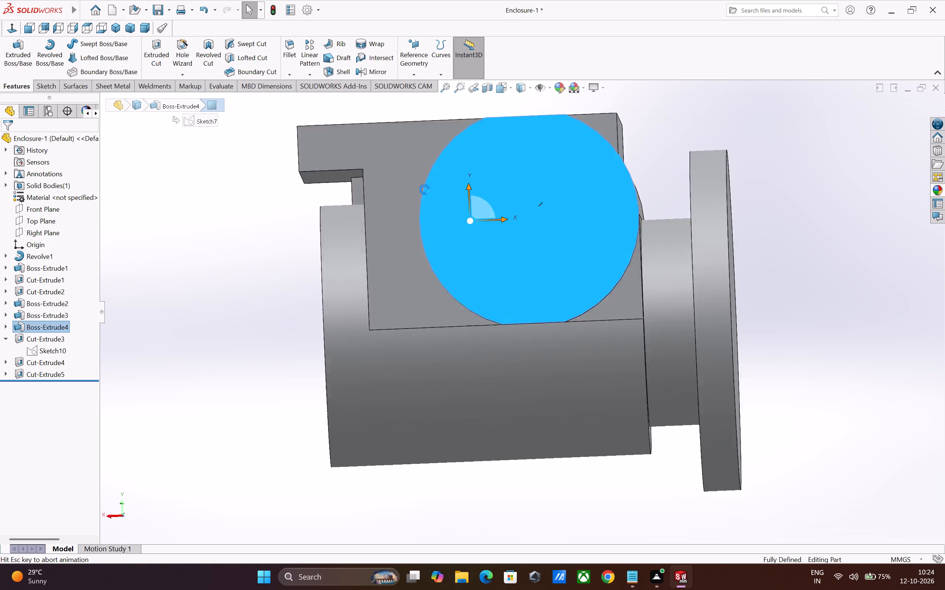
click(87, 42)
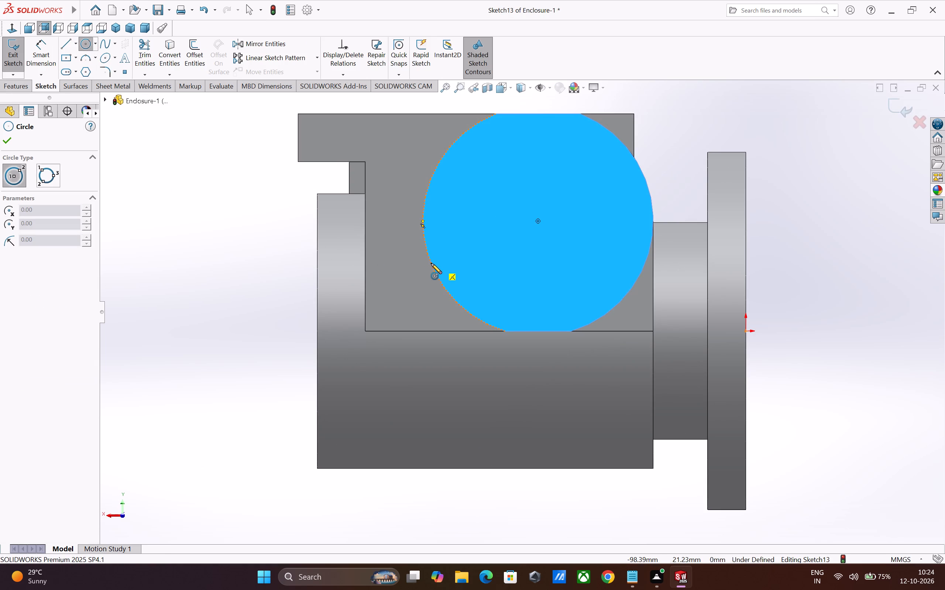
click(539, 222)
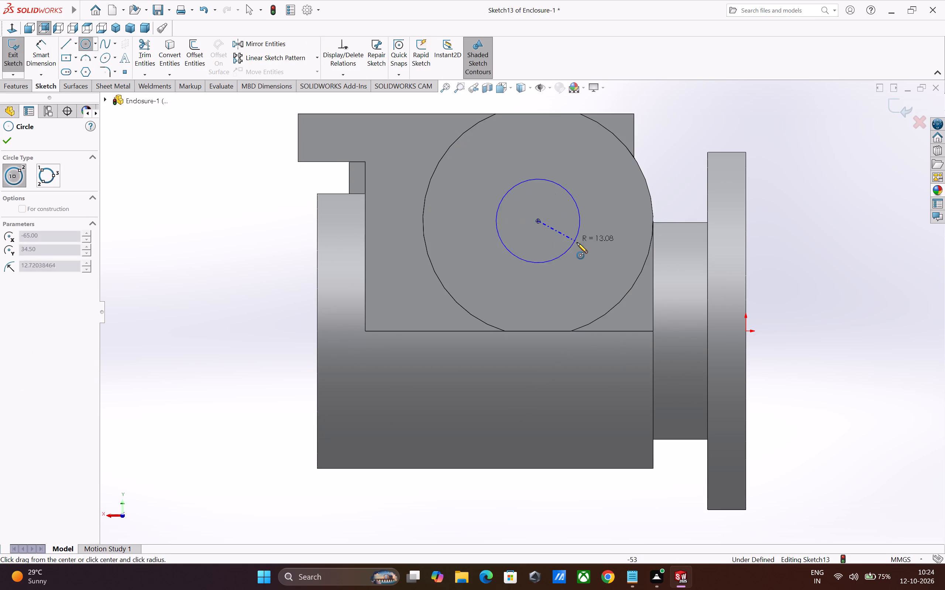
click(578, 243)
Dimension the new circle's diameter to 45 mm.
click(37, 51)
click(529, 267)
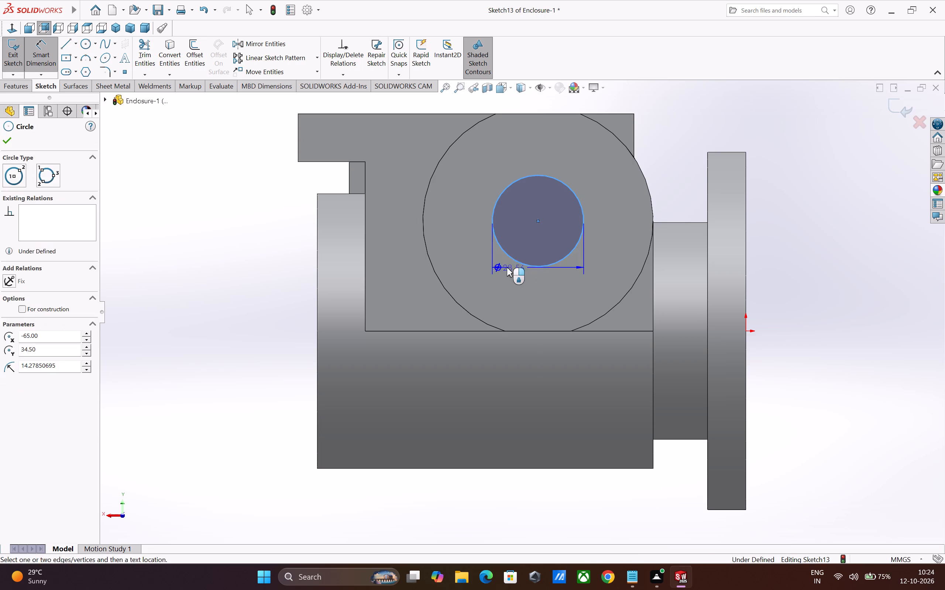
click(505, 268)
text(45)
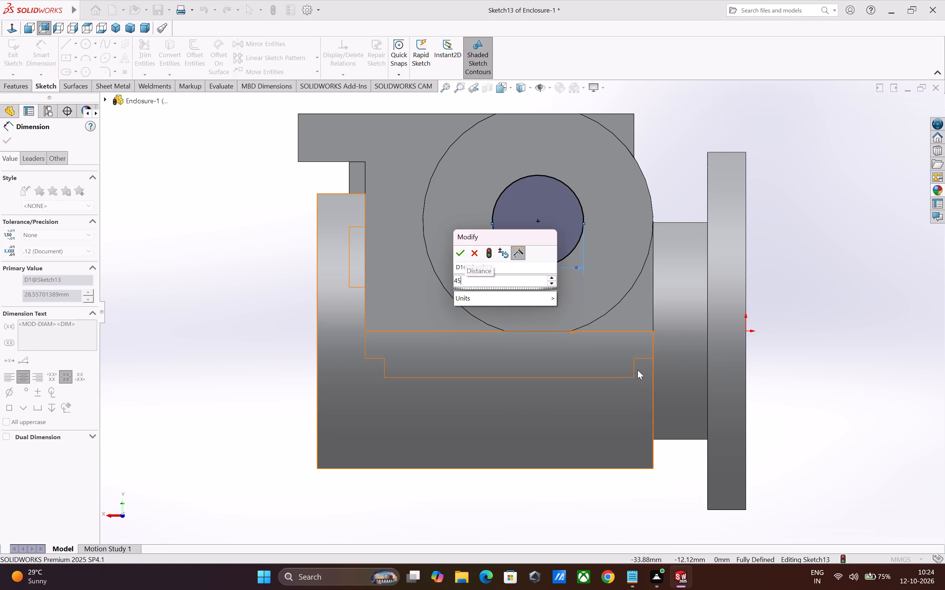
key(Return)
click(5, 143)
Cut-extrude the 45 mm circle from the pad face with the Up To Next end condition.
click(13, 89)
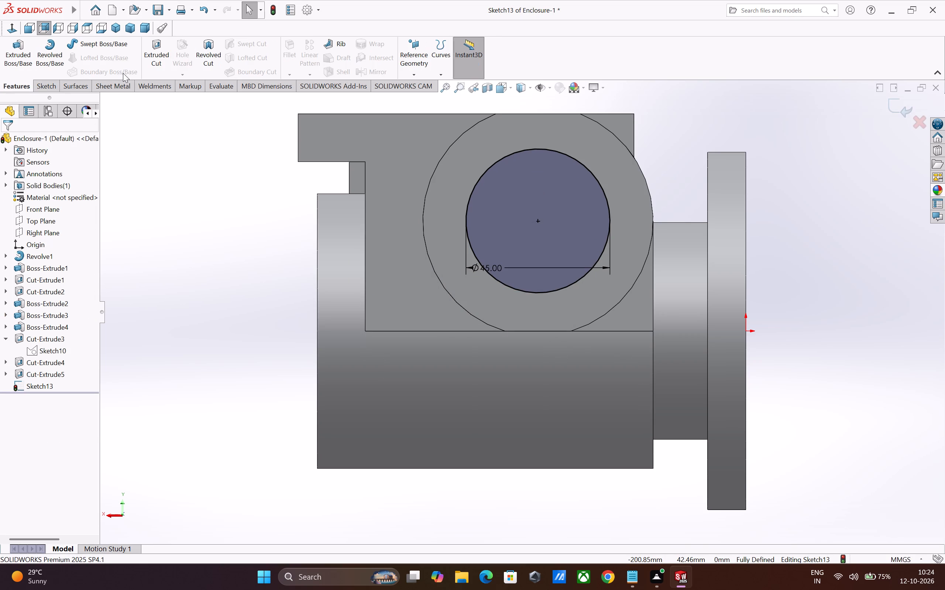
click(165, 60)
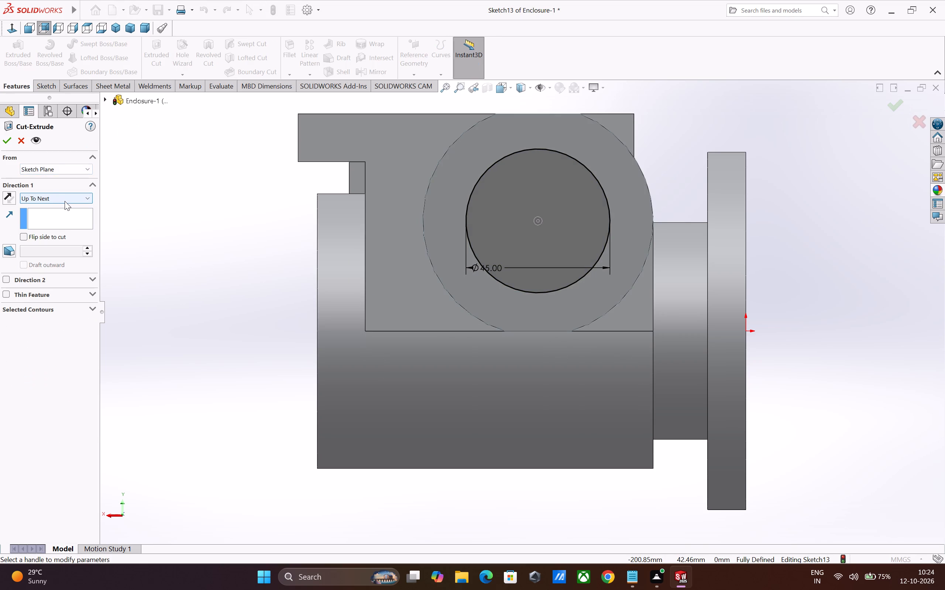
click(4, 139)
click(185, 278)
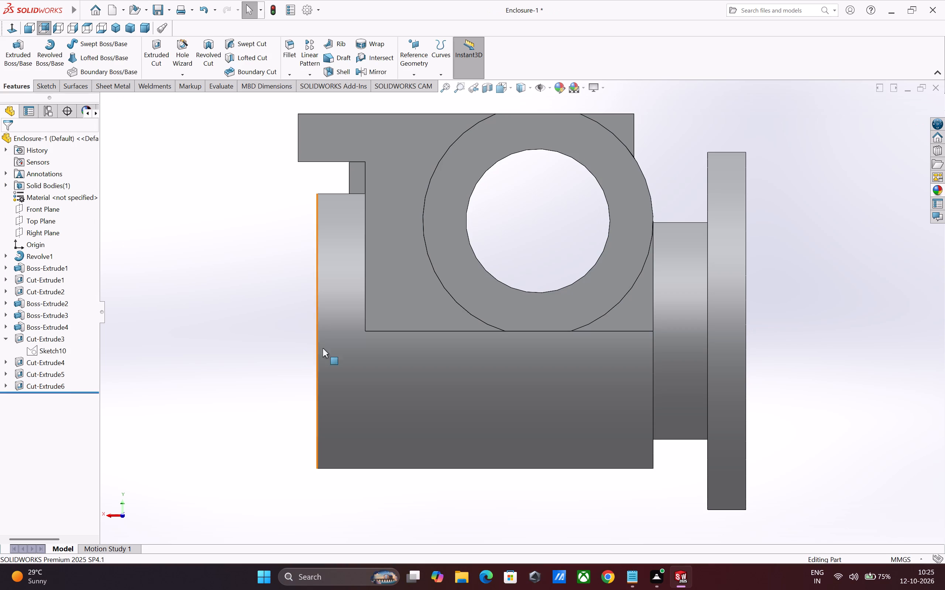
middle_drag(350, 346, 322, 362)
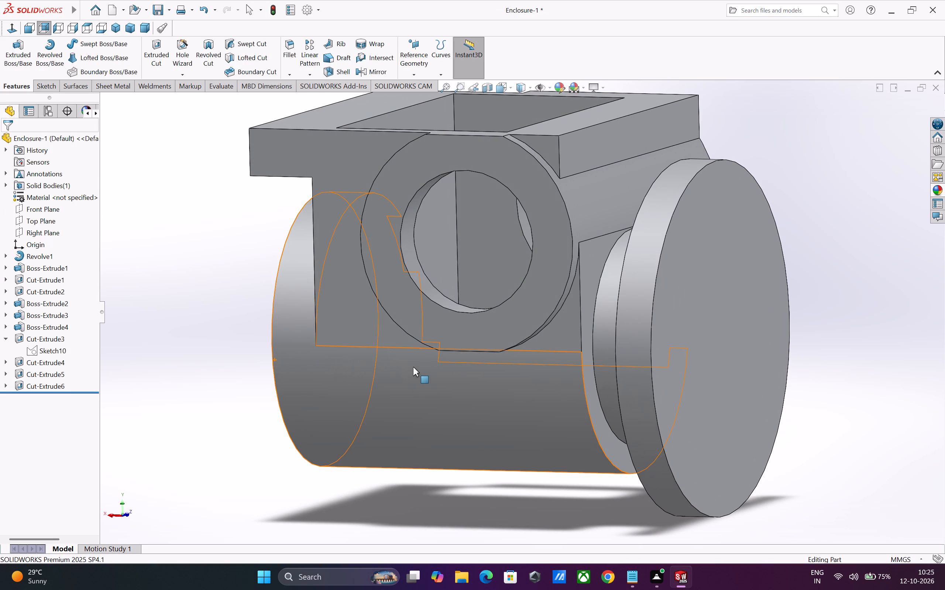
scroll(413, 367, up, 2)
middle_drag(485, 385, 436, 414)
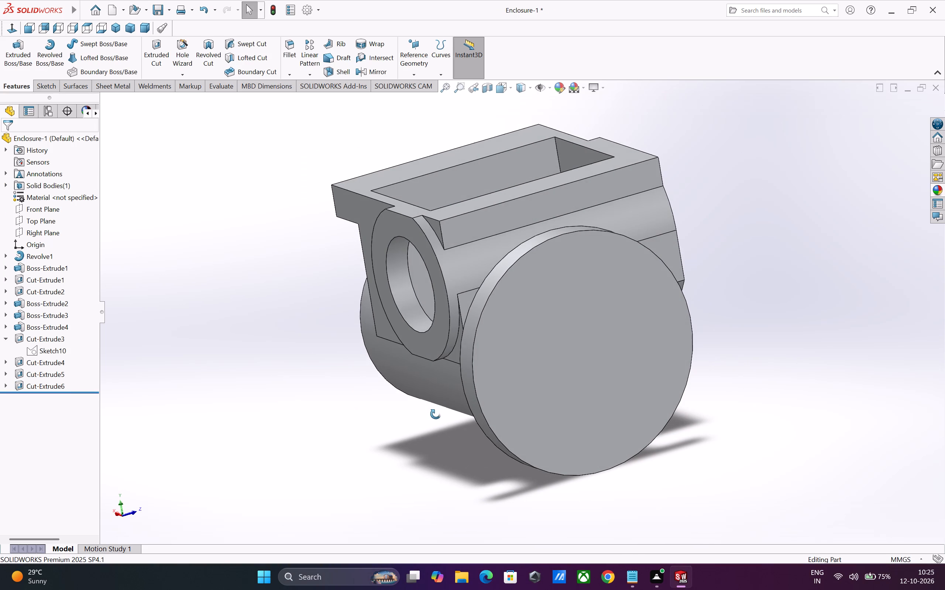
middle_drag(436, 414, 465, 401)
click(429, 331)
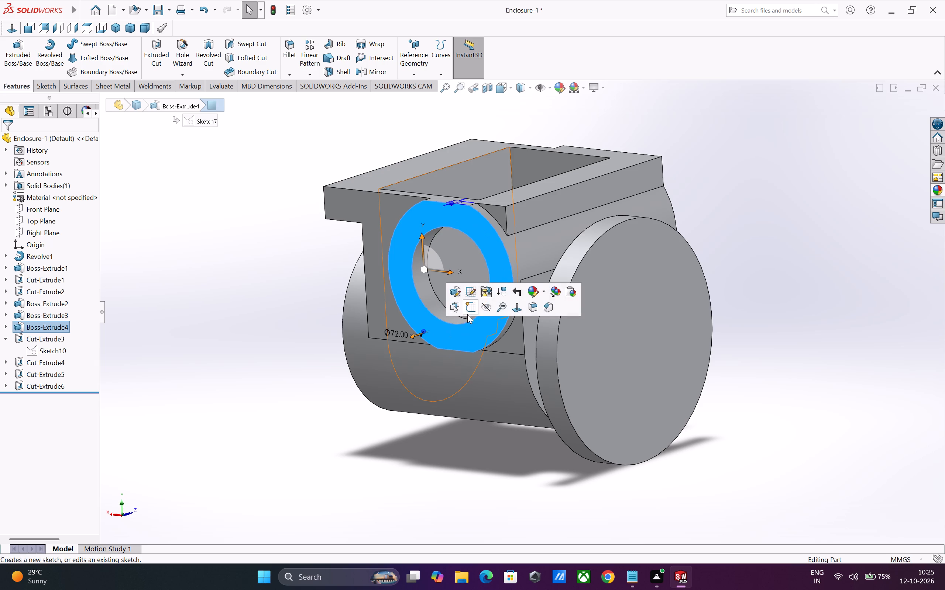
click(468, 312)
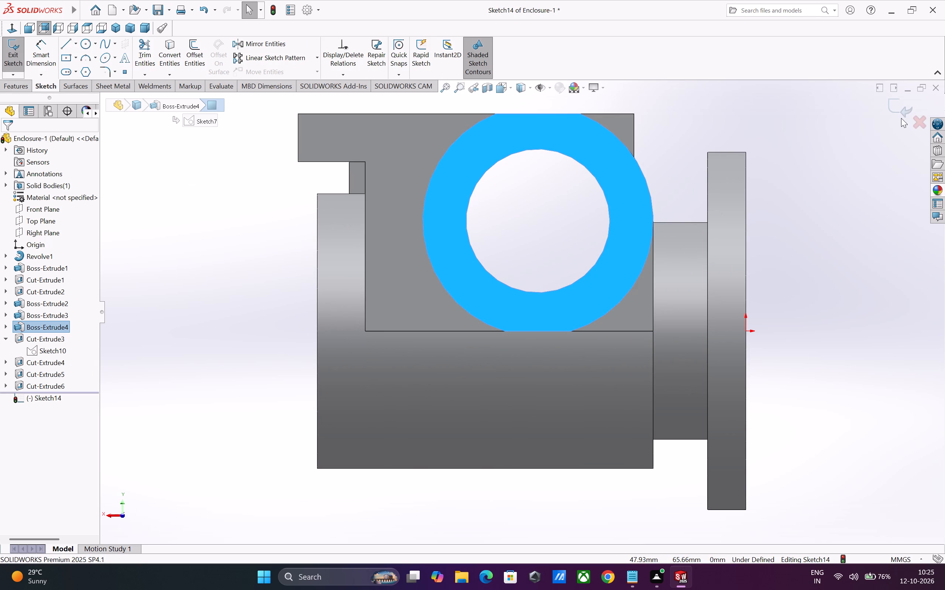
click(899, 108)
Edit the 5 mm extrusion of the 72 mm pad to include the small circle segment below the block's lower edge.
click(489, 288)
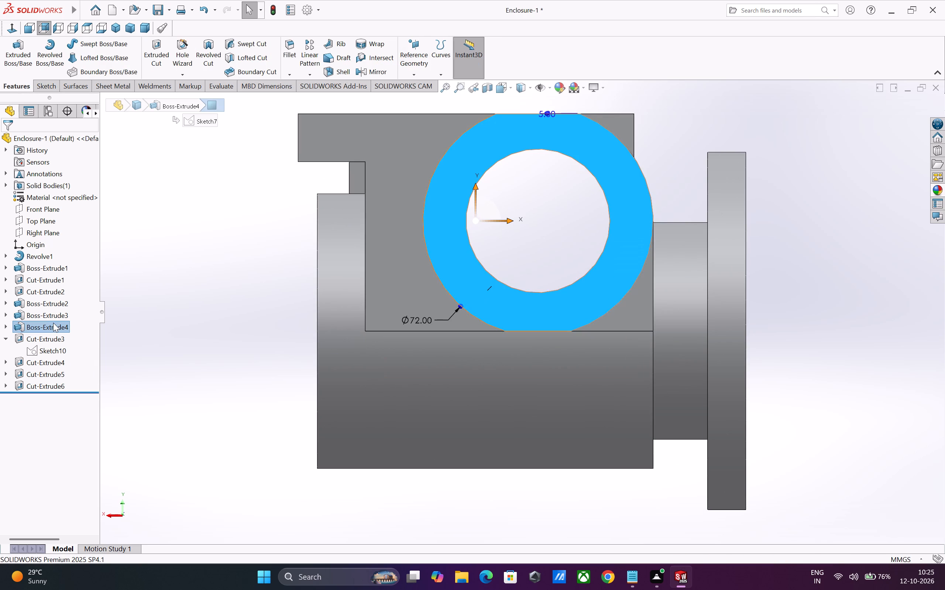
click(47, 333)
click(142, 371)
click(66, 330)
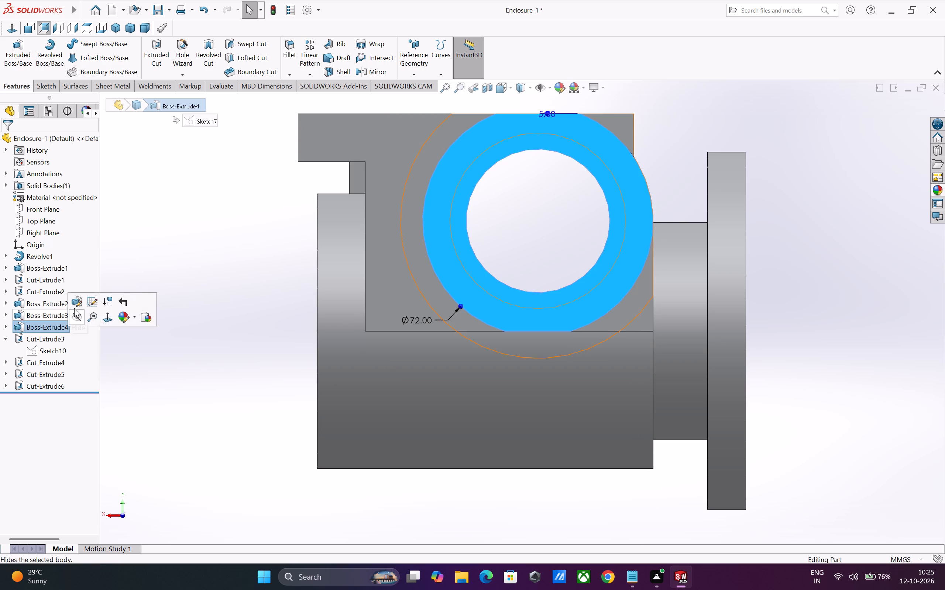
click(76, 306)
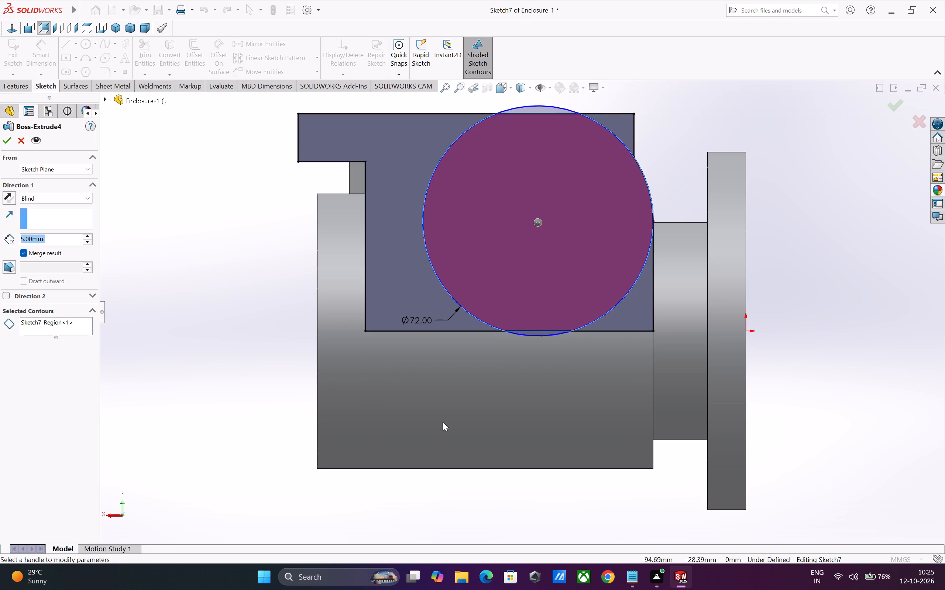
click(56, 322)
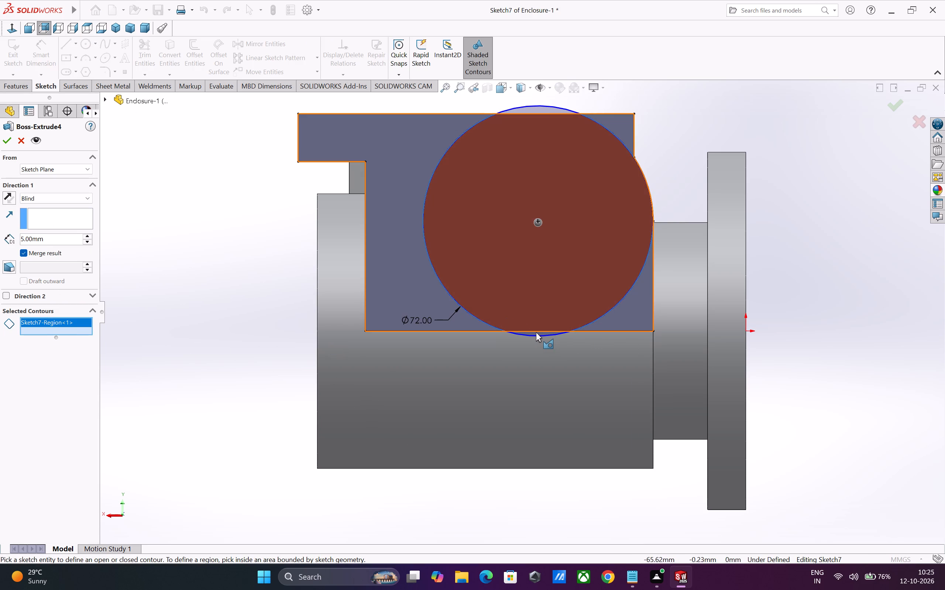
click(536, 332)
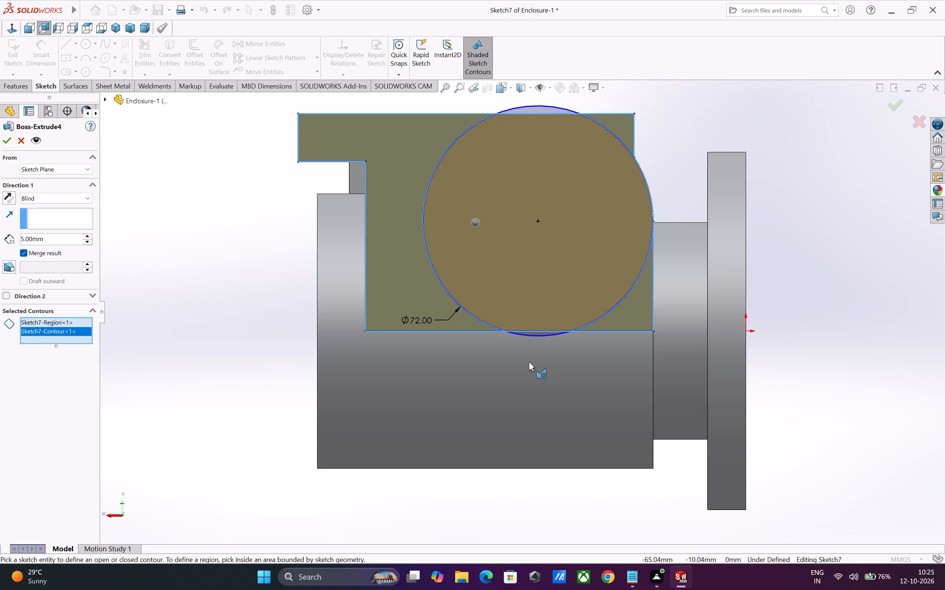
right_click(63, 330)
click(86, 350)
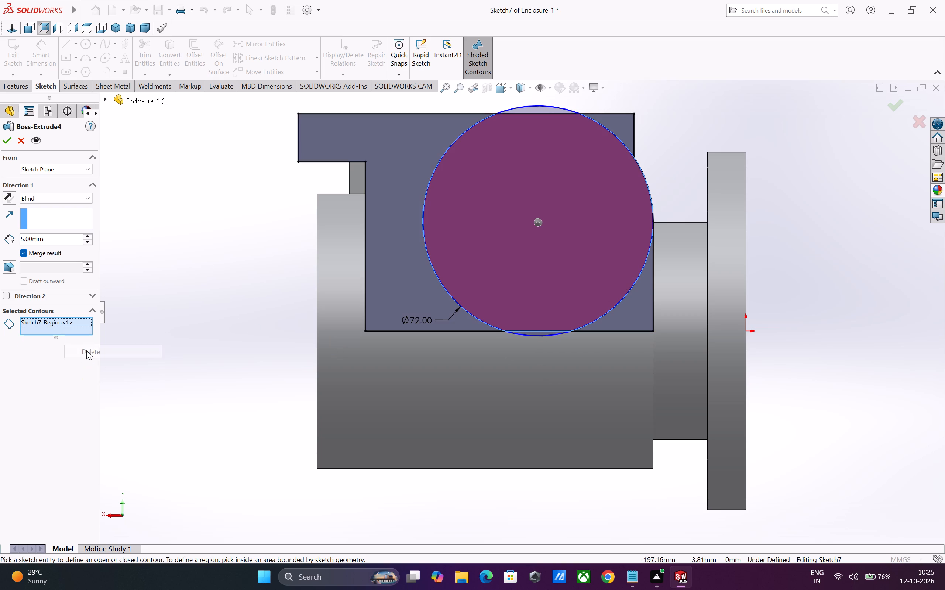
scroll(415, 369, down, 3)
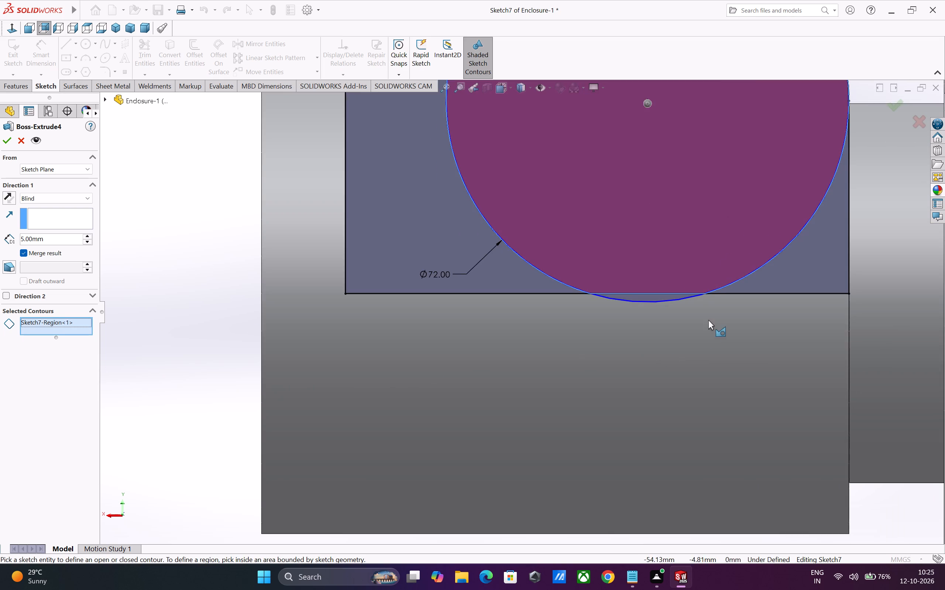
middle_drag(704, 322, 674, 339)
click(575, 316)
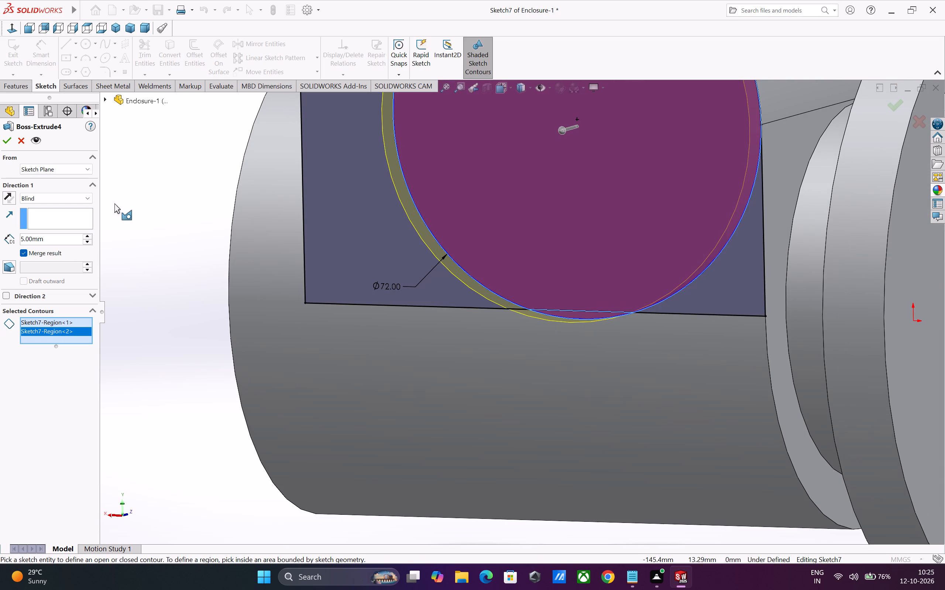
click(3, 140)
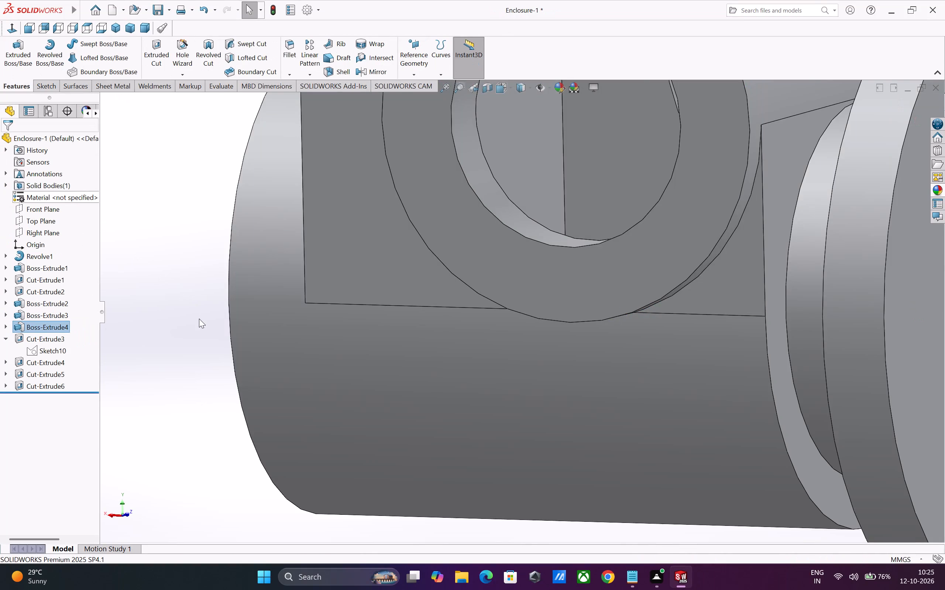
Examine the edited pad, its 45 mm bore, the block's underside and the cylinder and flange ends from several angles.
scroll(199, 319, up, 2)
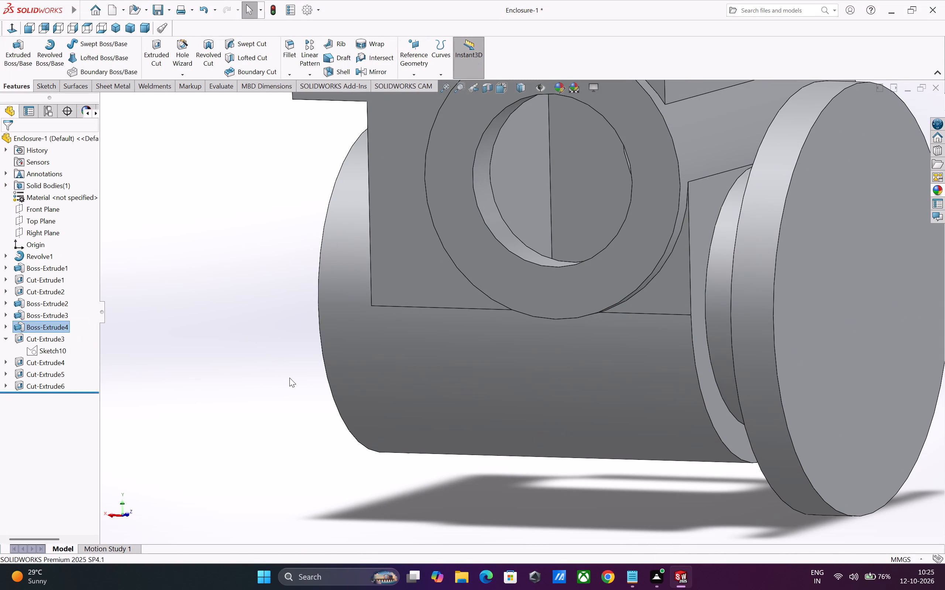
scroll(289, 378, up, 1)
middle_drag(294, 381, 319, 369)
scroll(310, 374, up, 1)
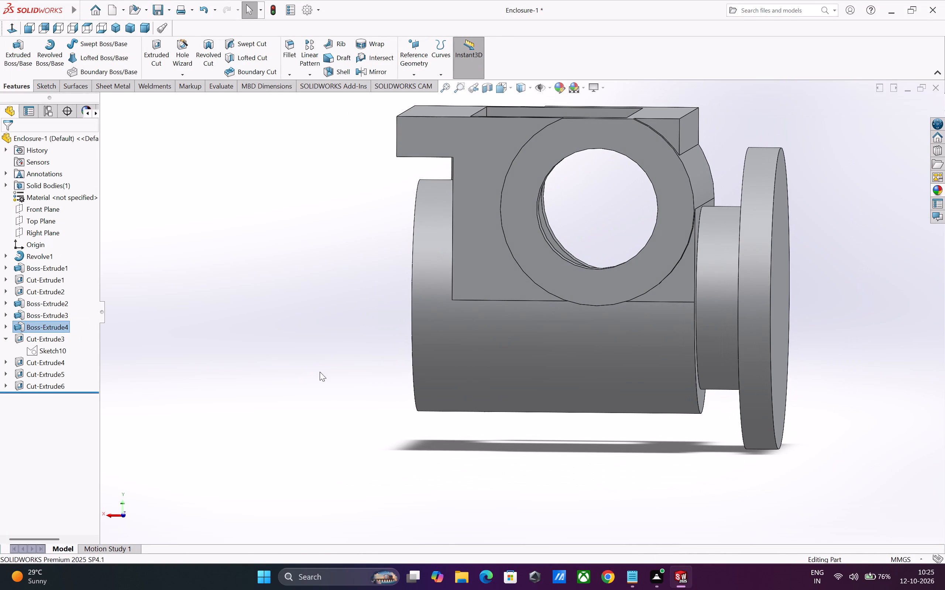
scroll(320, 372, up, 1)
scroll(439, 362, up, 2)
scroll(583, 330, down, 2)
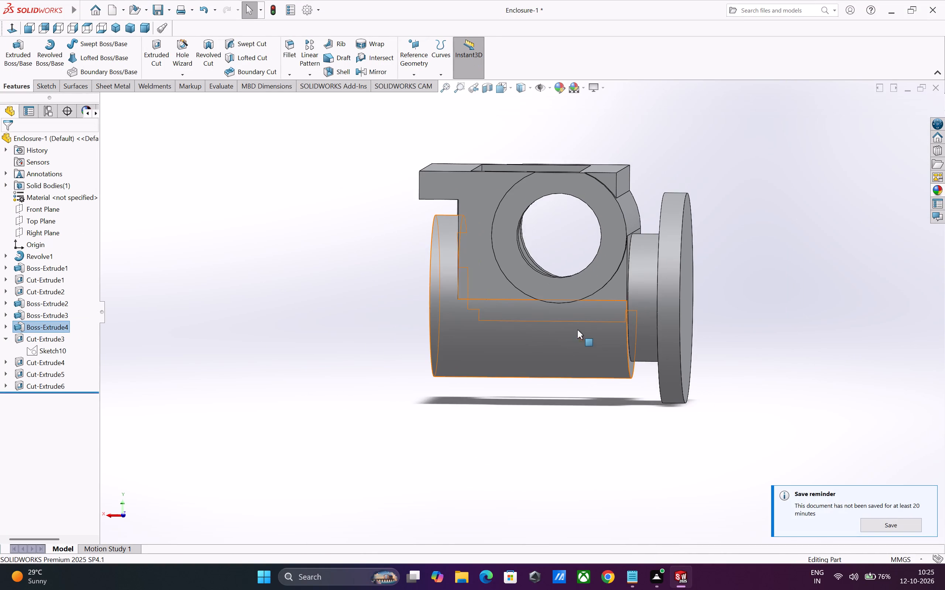
middle_drag(464, 366, 479, 358)
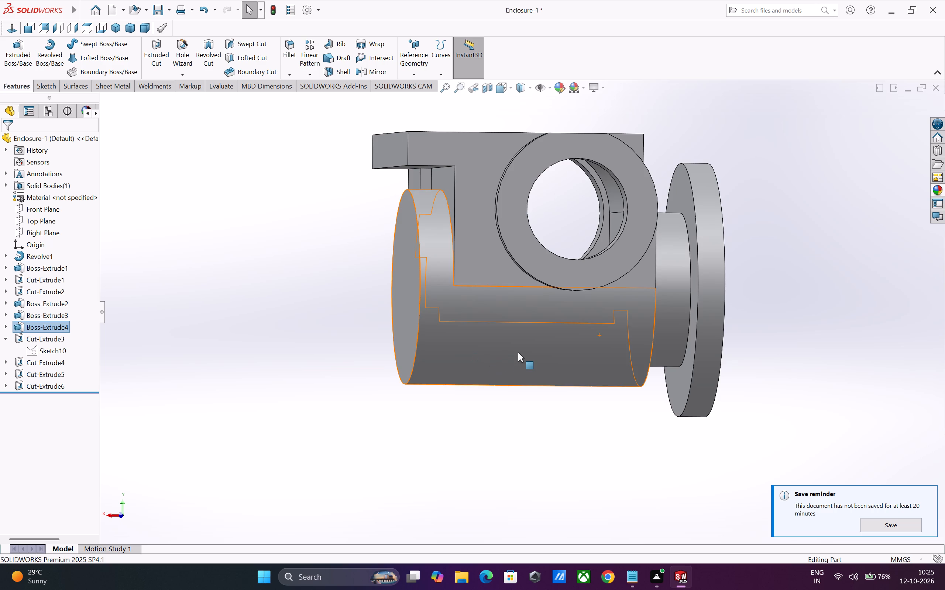
scroll(518, 353, down, 2)
scroll(525, 303, down, 3)
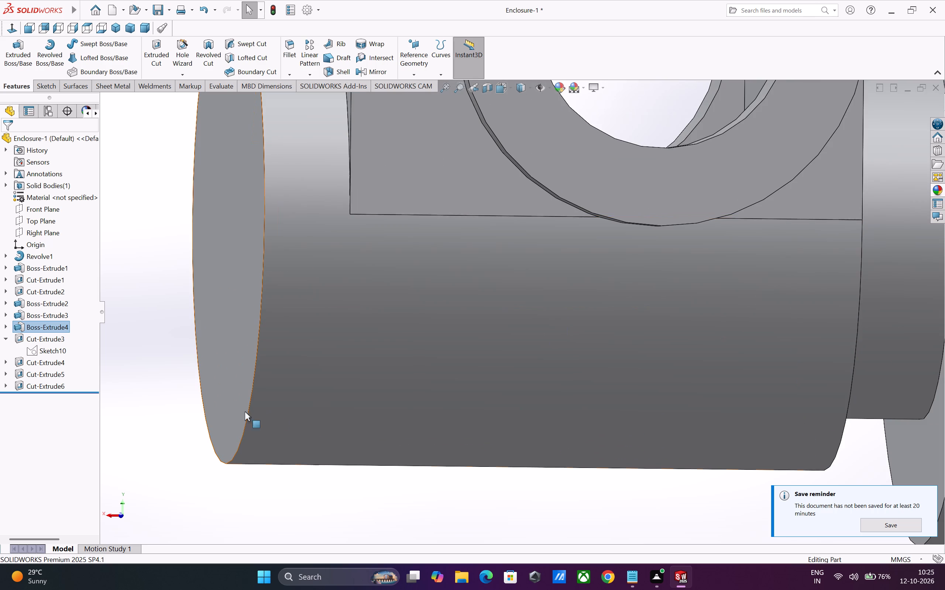
scroll(440, 421, down, 2)
scroll(458, 422, up, 1)
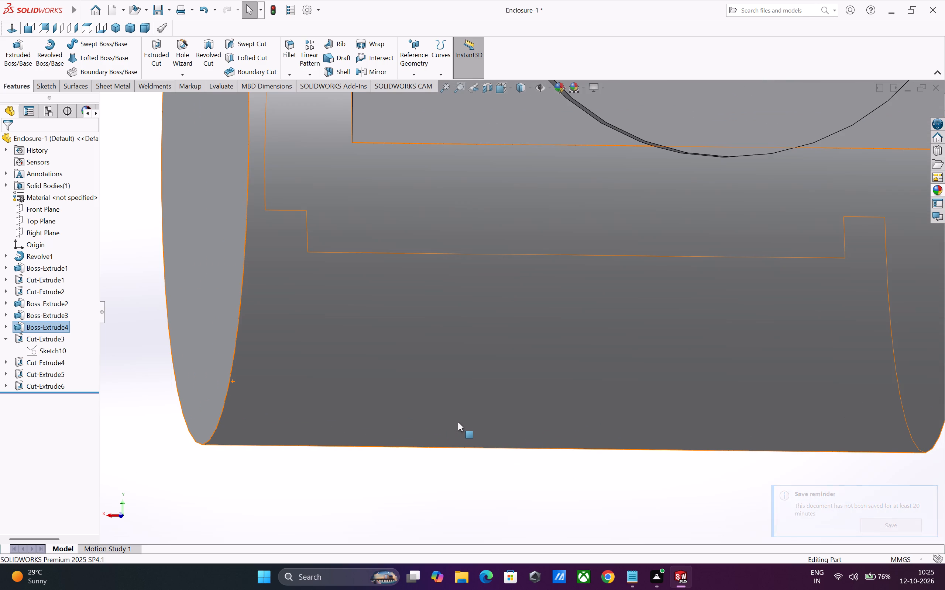
scroll(456, 424, up, 8)
middle_drag(414, 443, 473, 437)
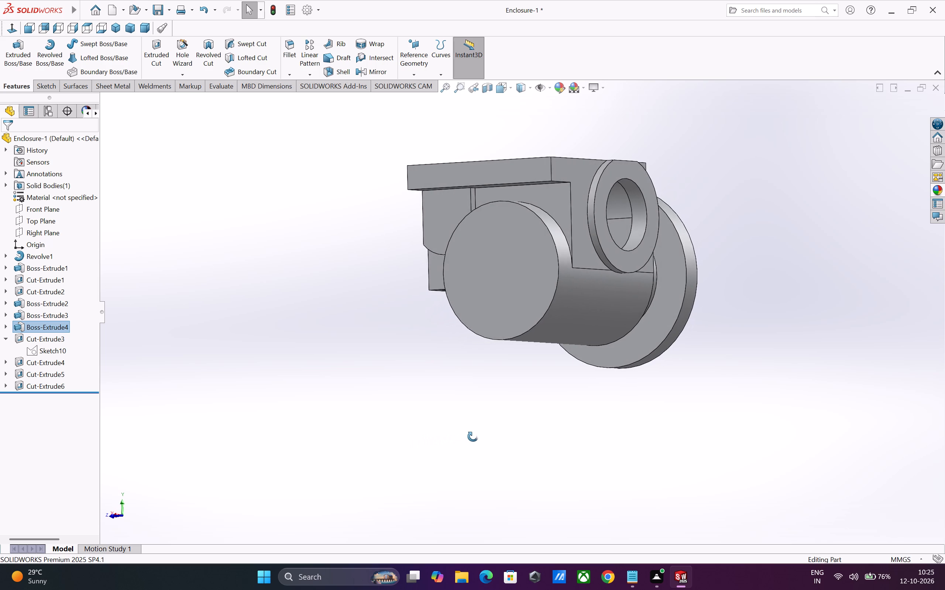
middle_drag(473, 437, 480, 433)
scroll(512, 369, up, 3)
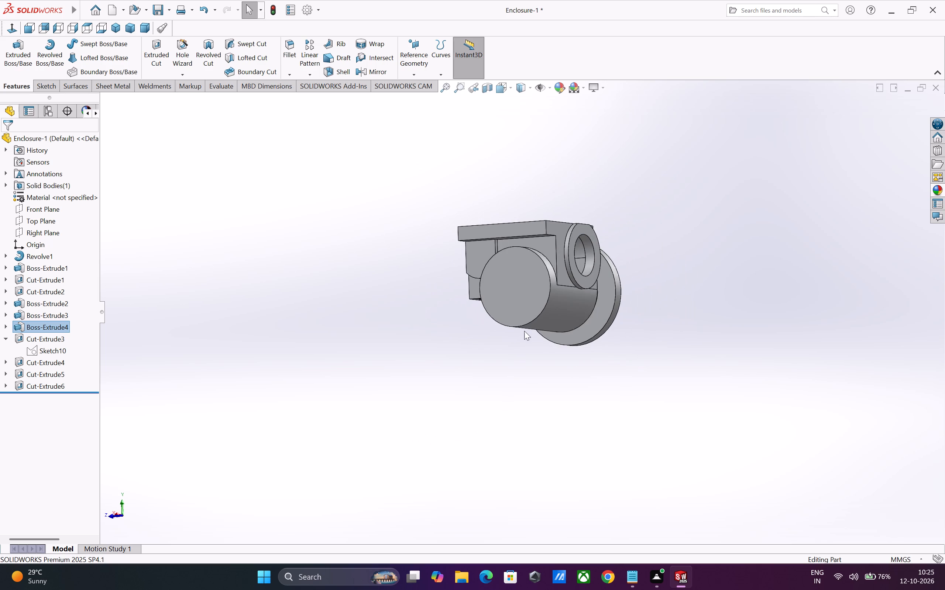
scroll(526, 310, down, 6)
middle_drag(531, 418, 498, 437)
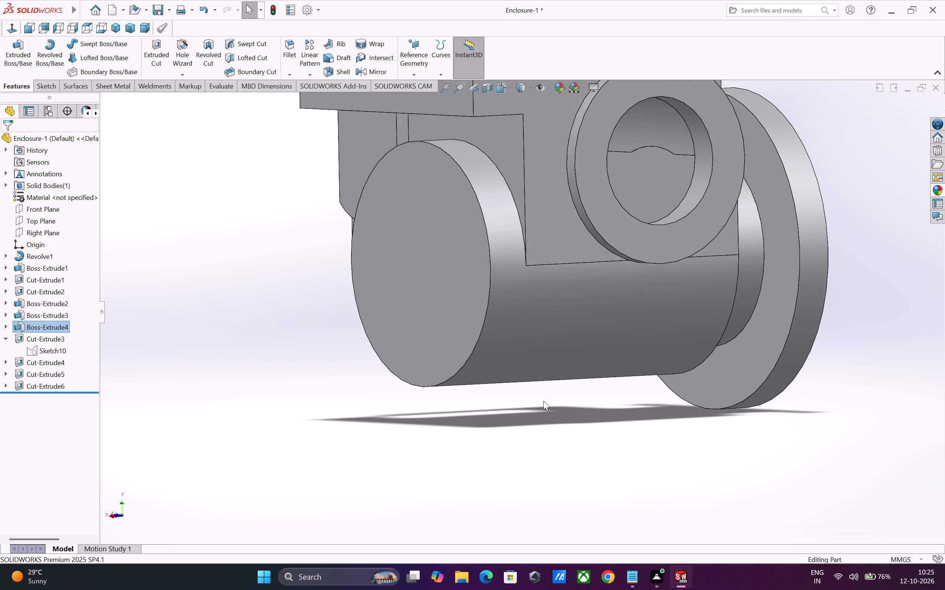
middle_drag(535, 405, 468, 439)
middle_drag(528, 403, 440, 452)
middle_drag(529, 410, 464, 445)
middle_drag(558, 393, 482, 437)
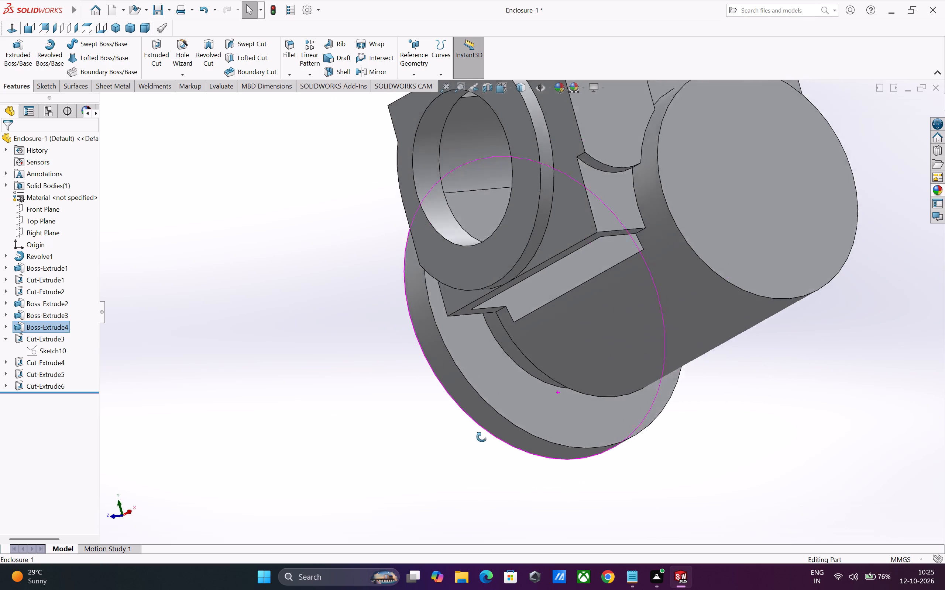
middle_drag(482, 437, 595, 382)
scroll(570, 383, up, 2)
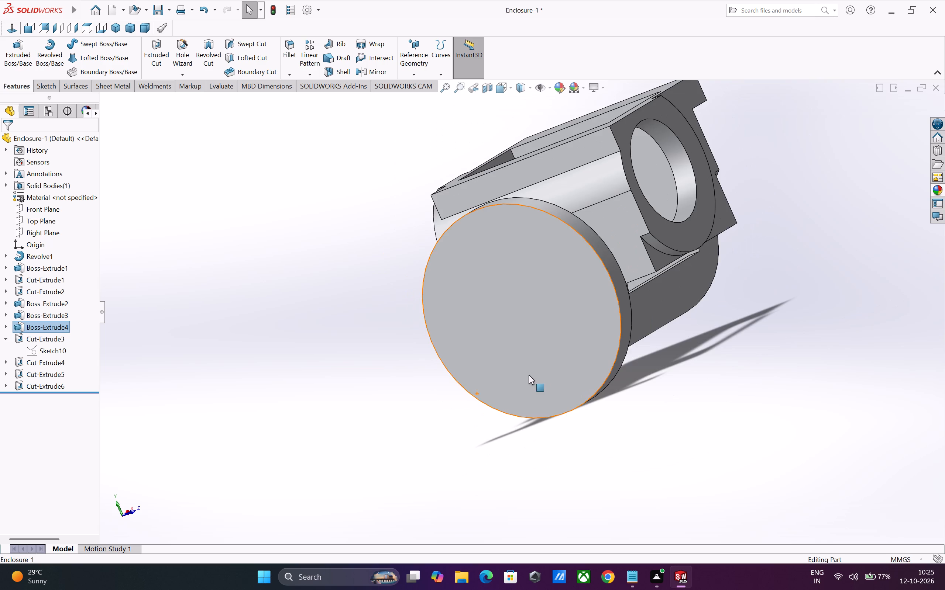
Examine the flange, cylinder, block underside and pad bores from several angles.
middle_drag(529, 375, 565, 374)
scroll(681, 353, up, 1)
middle_drag(680, 353, 602, 388)
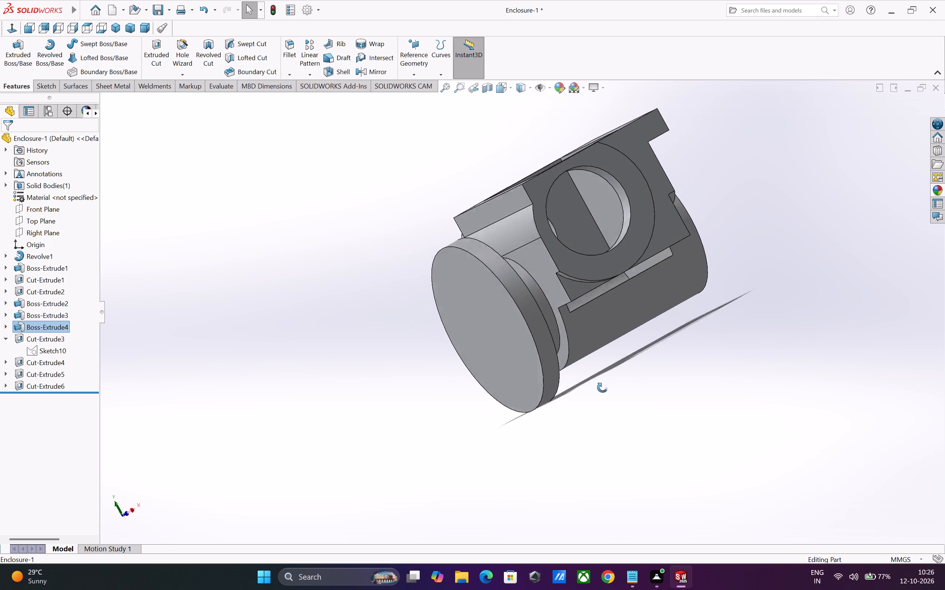
middle_drag(602, 388, 766, 364)
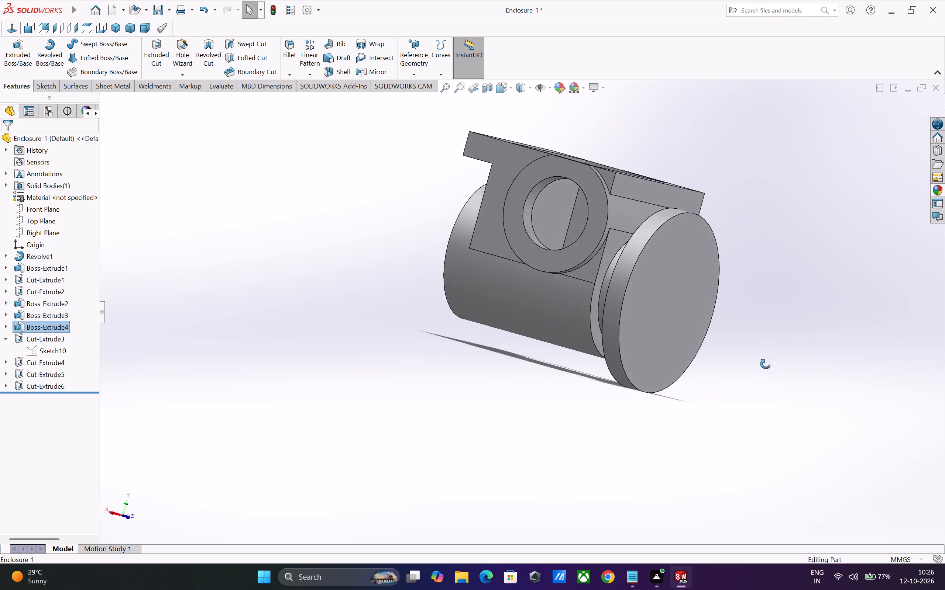
middle_drag(766, 364, 768, 362)
middle_drag(728, 381, 779, 362)
scroll(739, 379, up, 1)
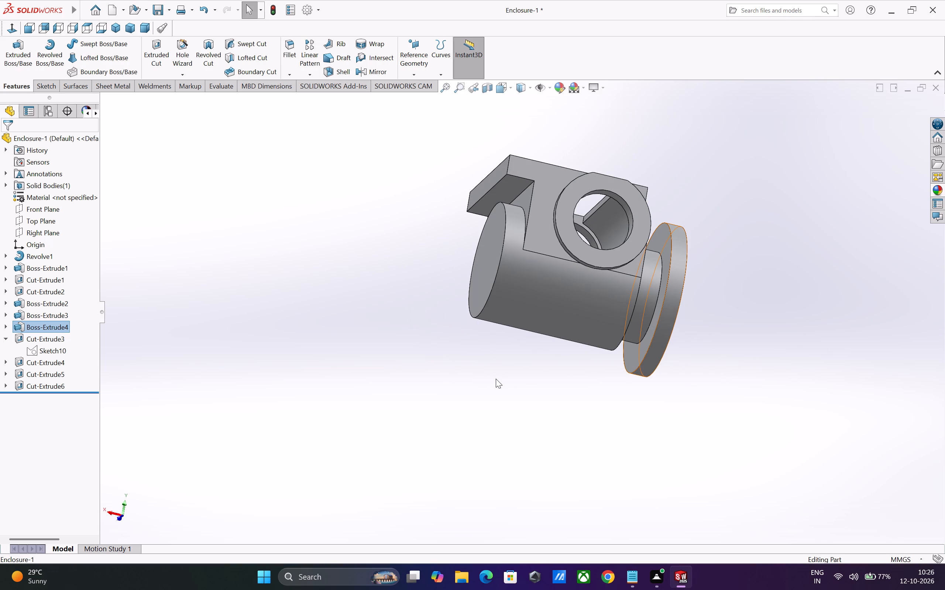
middle_drag(523, 394, 329, 435)
middle_drag(447, 370, 406, 391)
scroll(417, 386, up, 1)
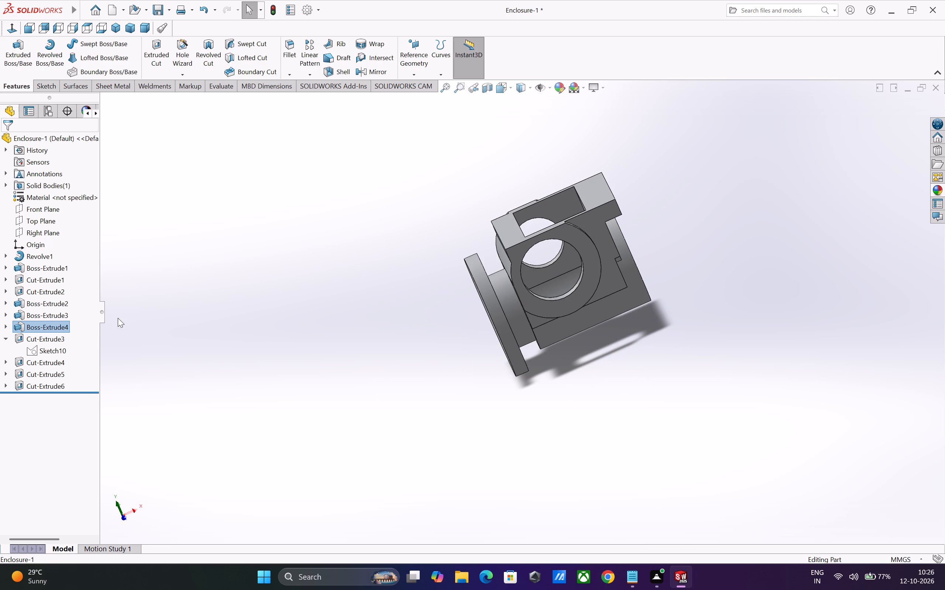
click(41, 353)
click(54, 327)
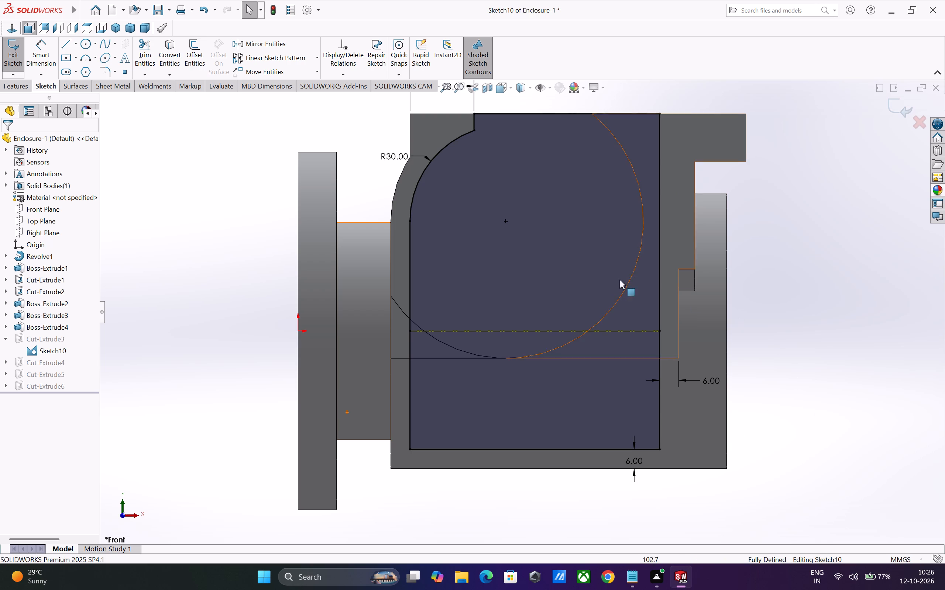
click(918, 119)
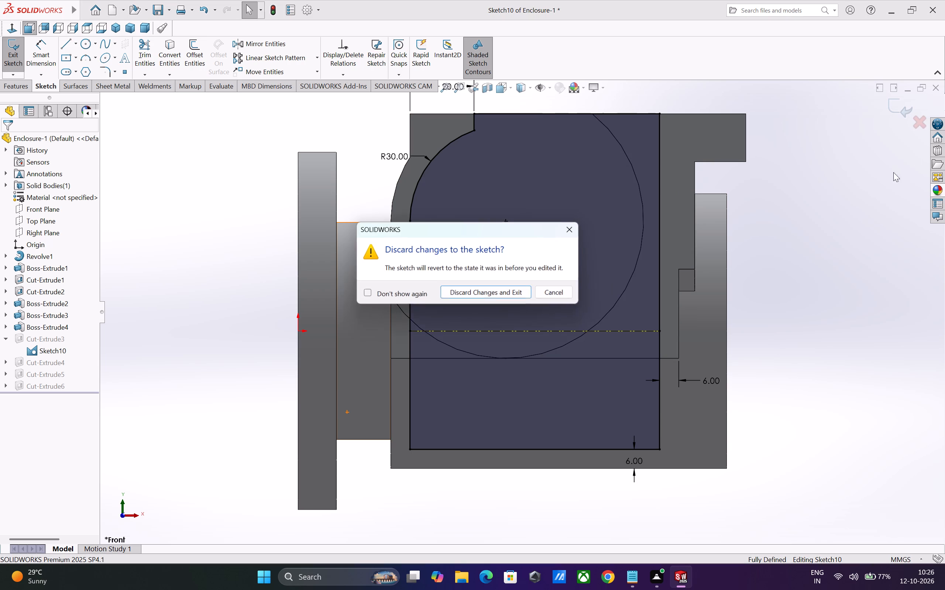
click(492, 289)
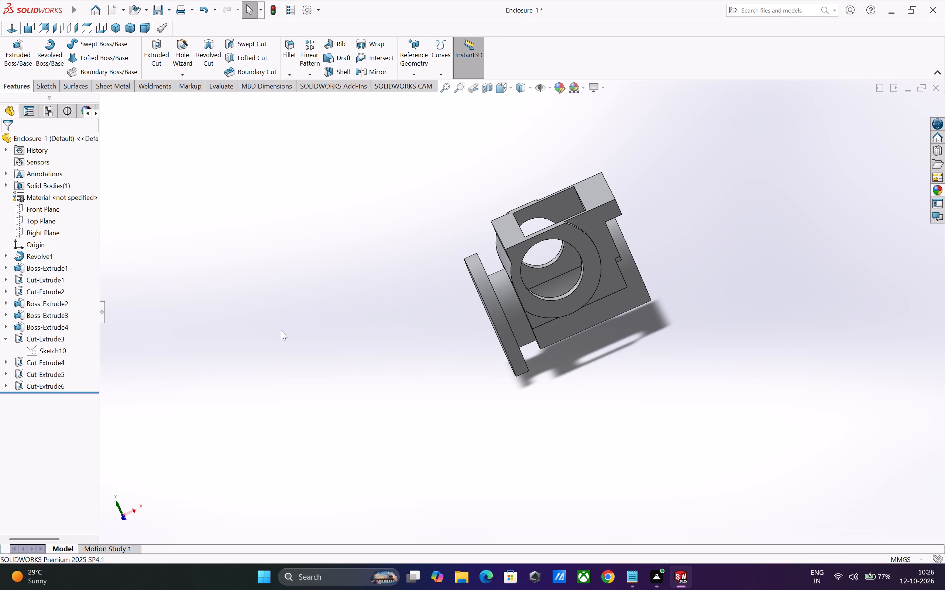
Open the keyhole cut's sketch and delete the 6 mm dimension between the slot's lower line and the block's lower edge.
click(1, 361)
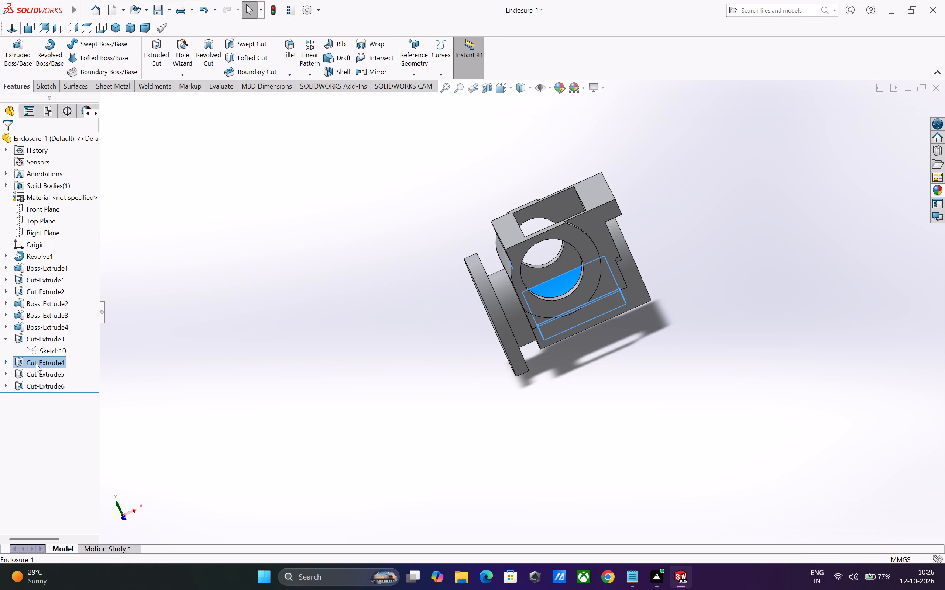
click(6, 362)
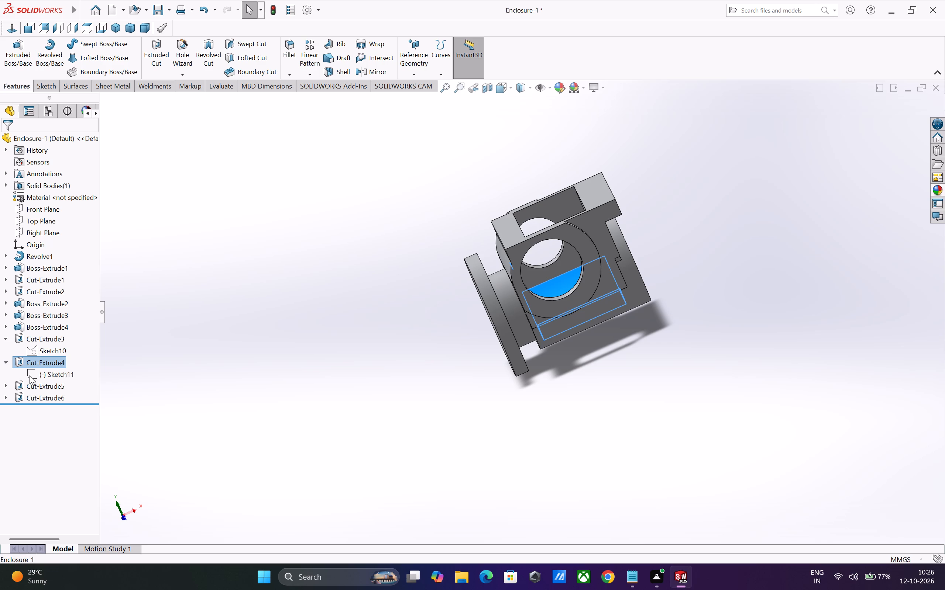
middle_drag(584, 433, 642, 399)
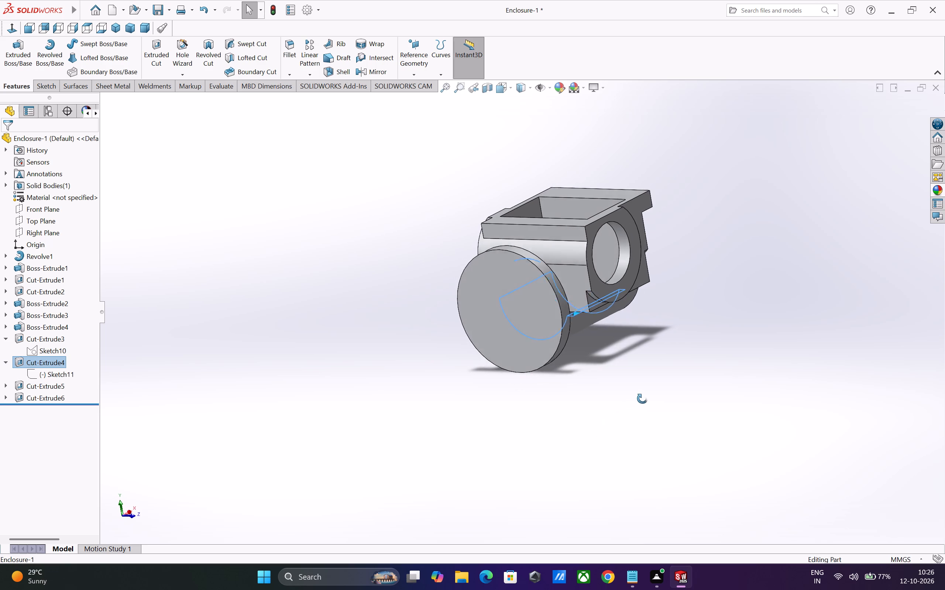
middle_drag(642, 399, 645, 397)
click(643, 412)
middle_drag(636, 382, 655, 349)
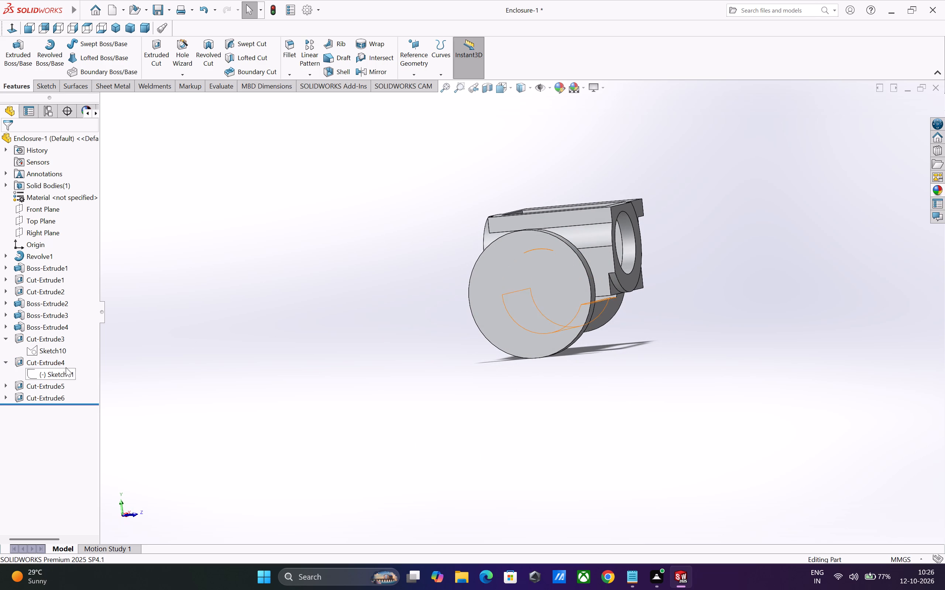
click(62, 377)
click(72, 350)
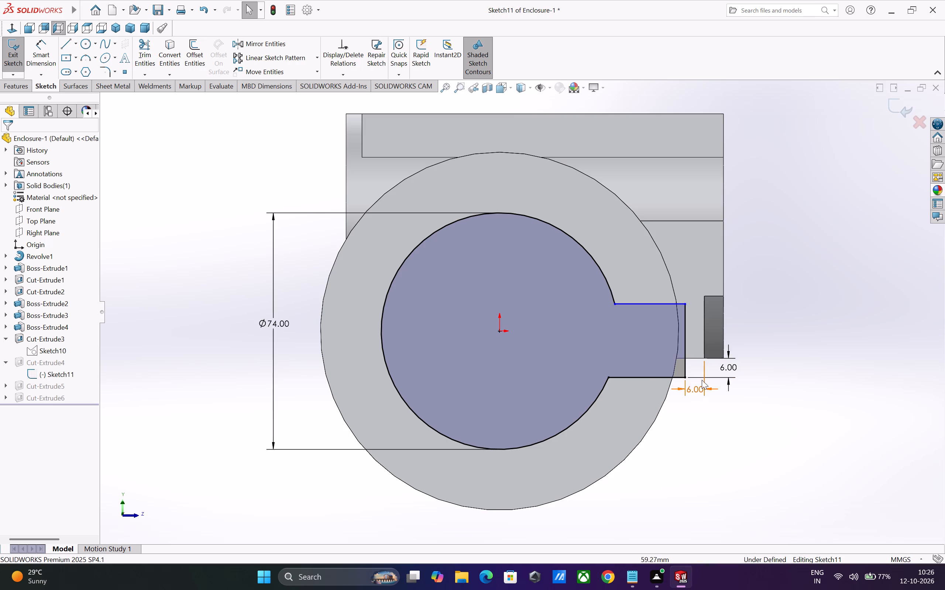
key(Escape)
drag(650, 376, 660, 351)
key(Escape)
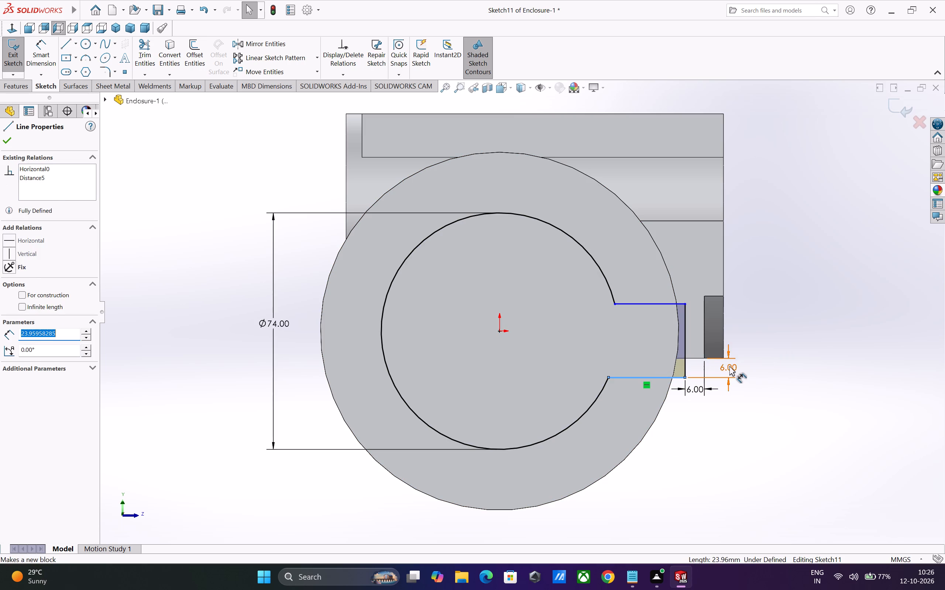
click(729, 366)
key(Delete)
Move the keyhole slot's lower line above the block's lower edge and dimension it 6 mm from that edge.
drag(663, 378, 664, 359)
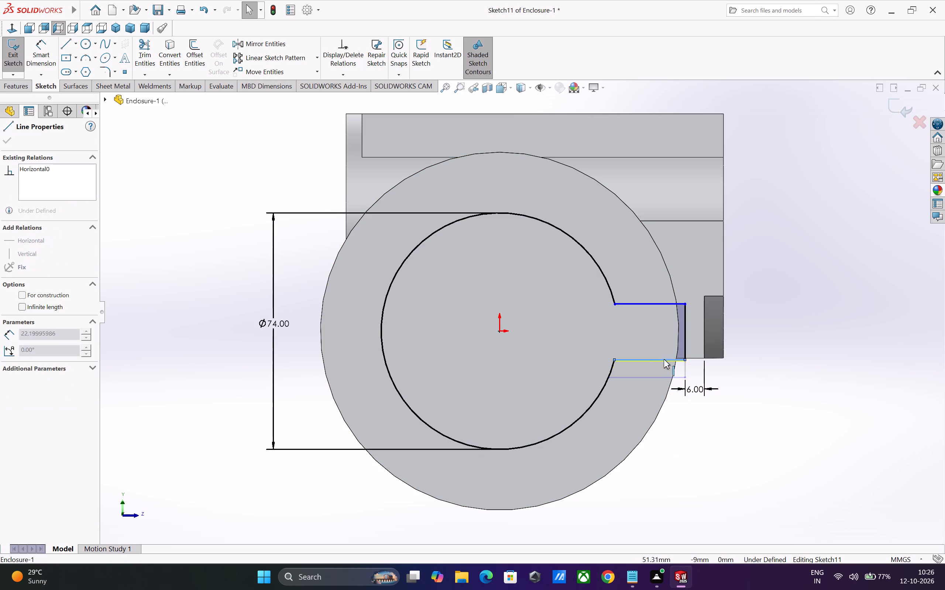
drag(664, 359, 661, 341)
key(Escape)
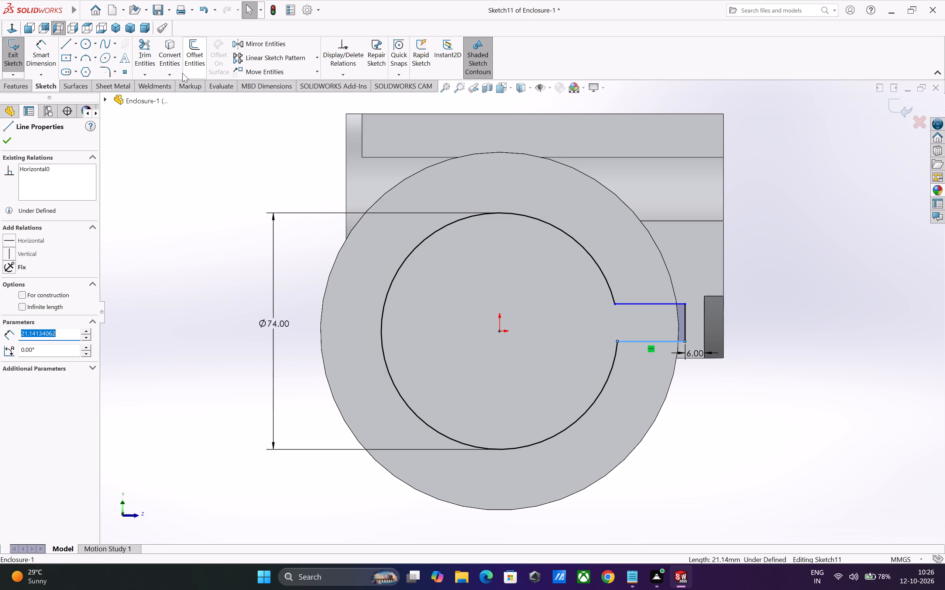
click(30, 47)
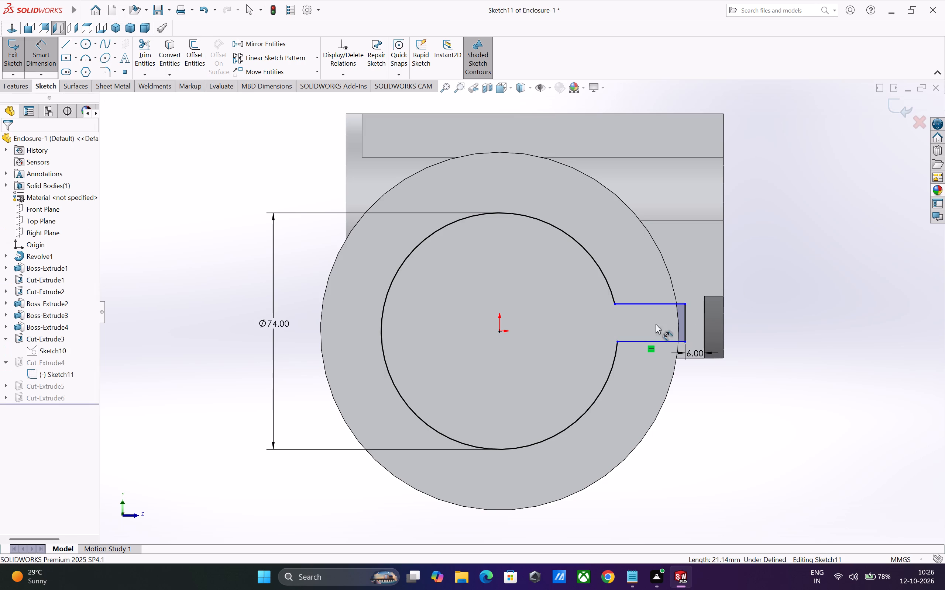
click(654, 340)
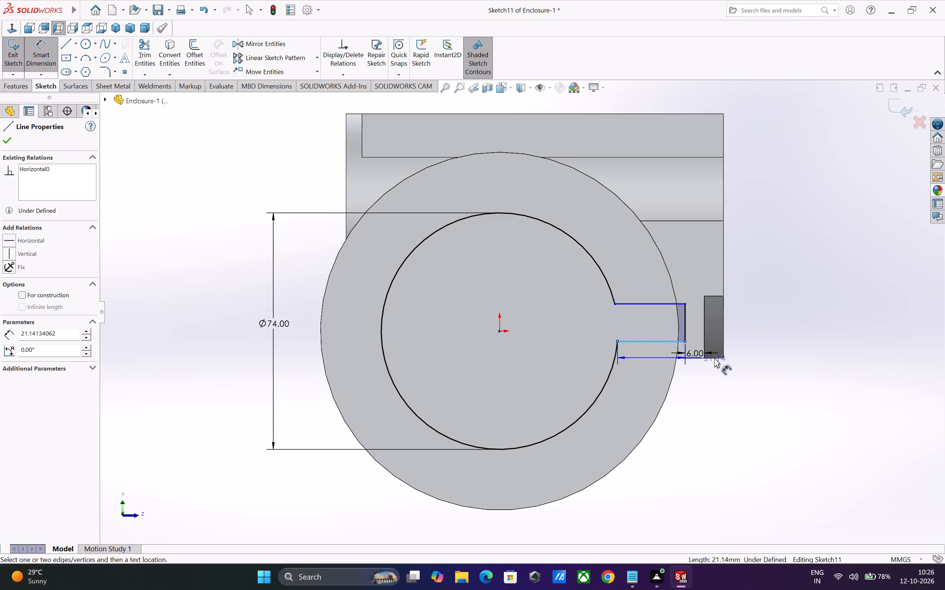
scroll(714, 358, down, 6)
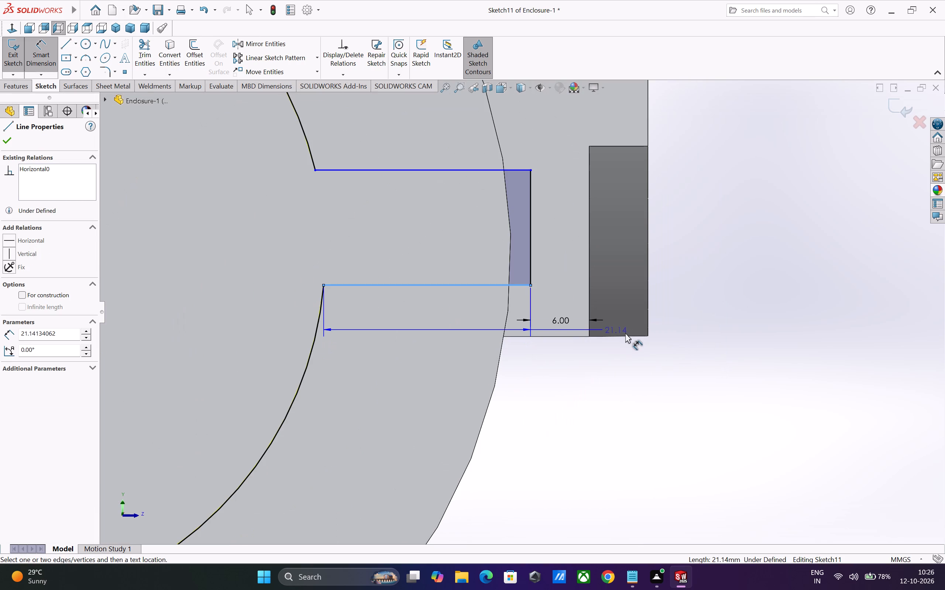
click(564, 337)
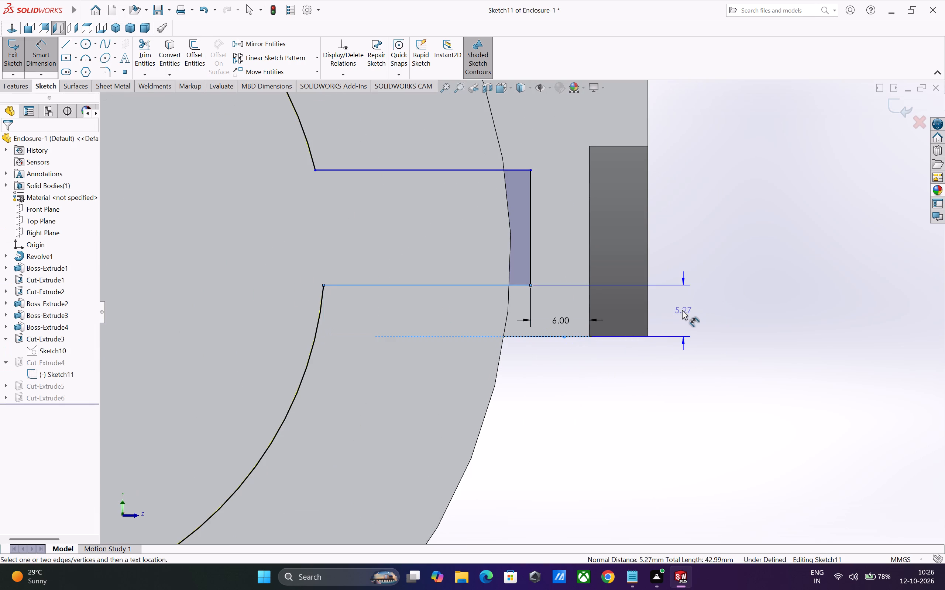
click(682, 310)
key(6)
key(Return)
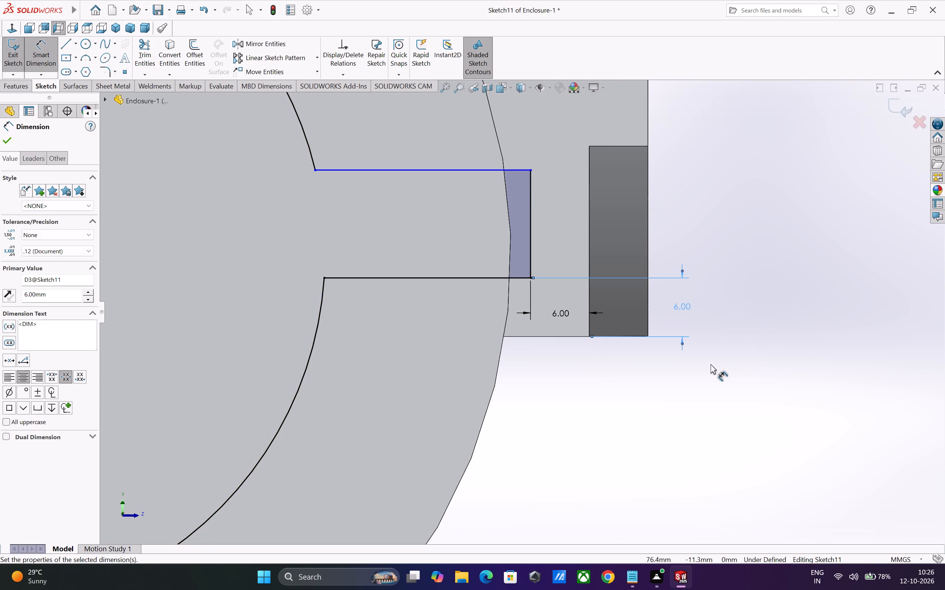
scroll(711, 364, up, 4)
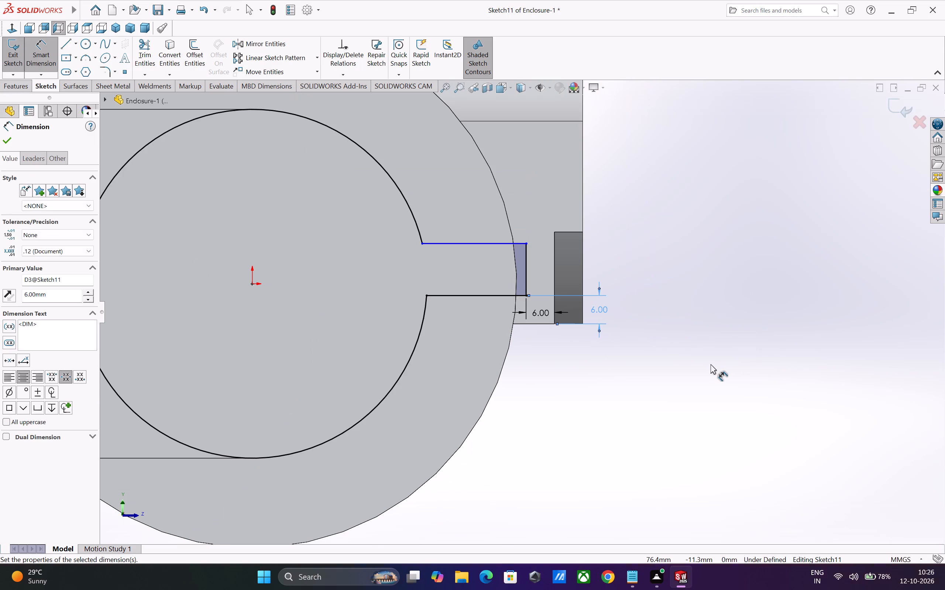
key(Escape)
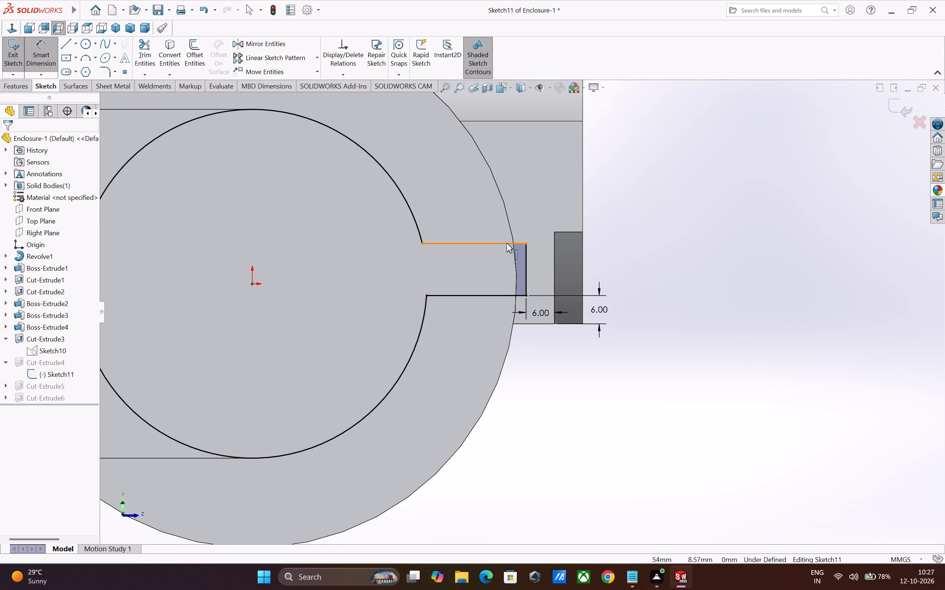
Raise the keyhole slot's upper line slightly, to a length of about 22.4 mm, and exit the sketch to rebuild the cut.
drag(508, 245, 509, 240)
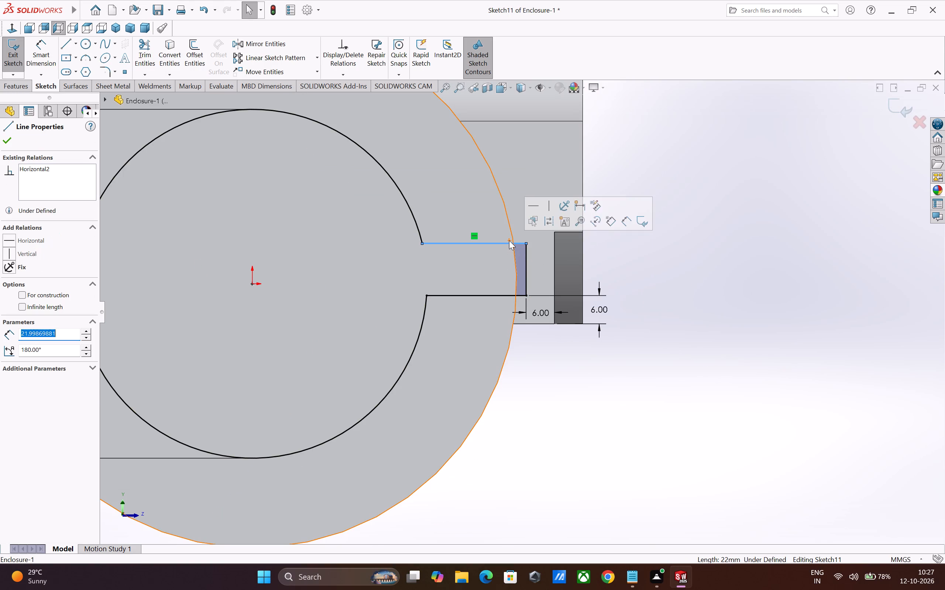
key(Escape)
key(Escape)
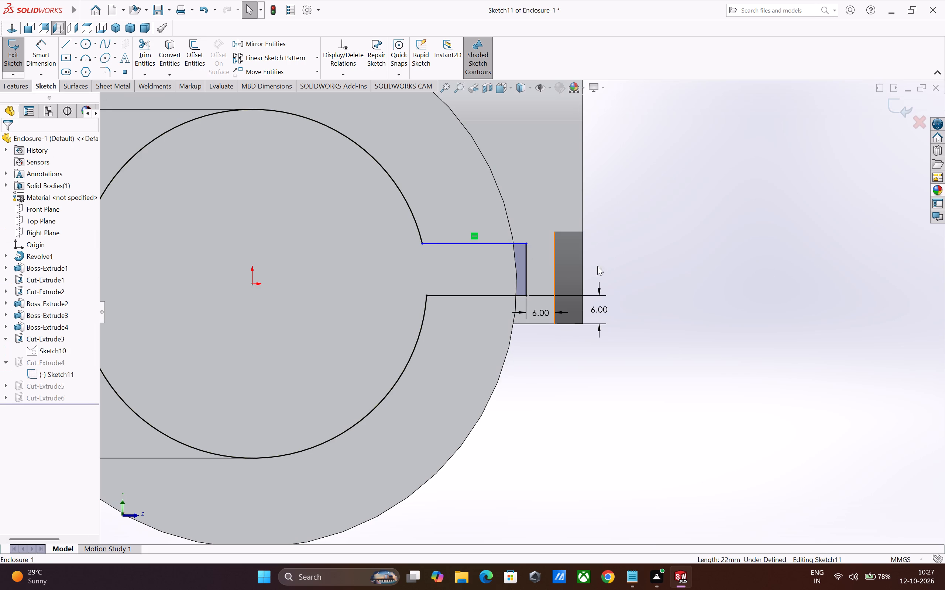
key(Escape)
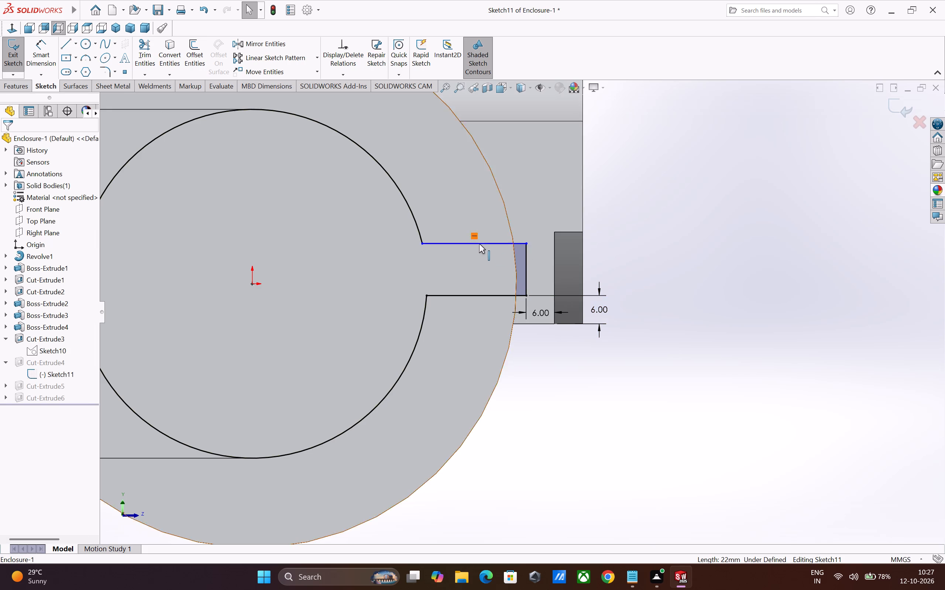
drag(482, 243, 484, 232)
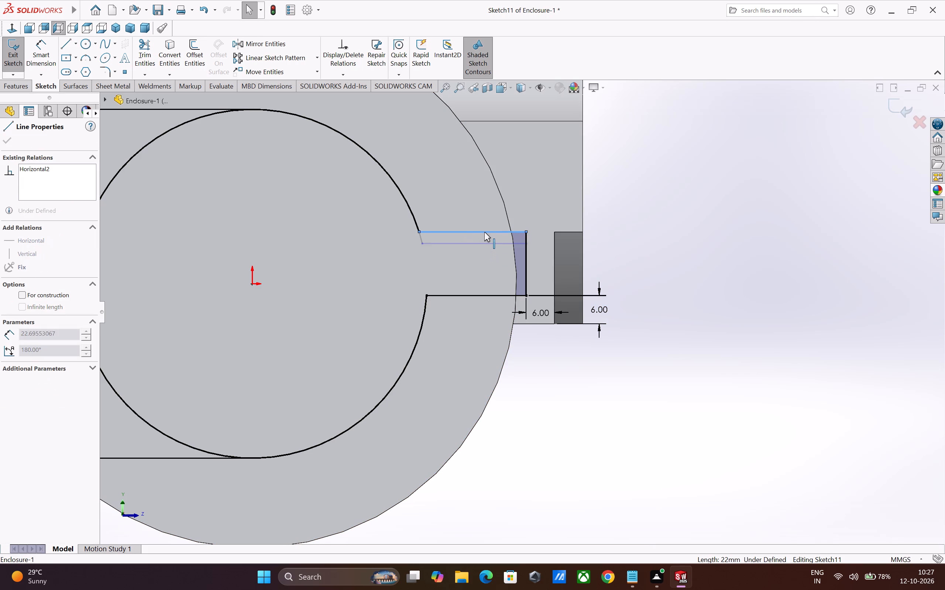
drag(484, 232, 484, 236)
key(Escape)
key(Escape)
scroll(710, 341, up, 3)
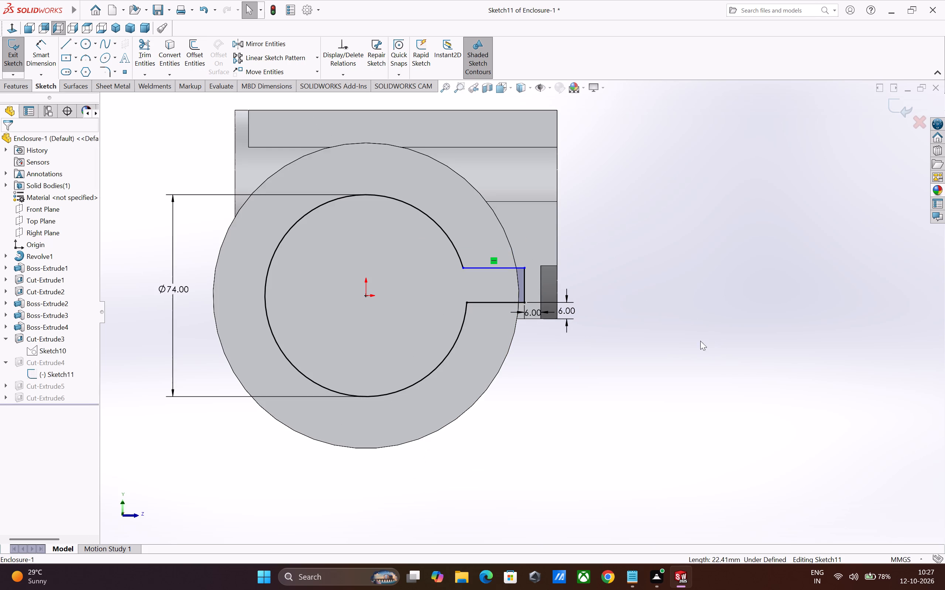
click(902, 111)
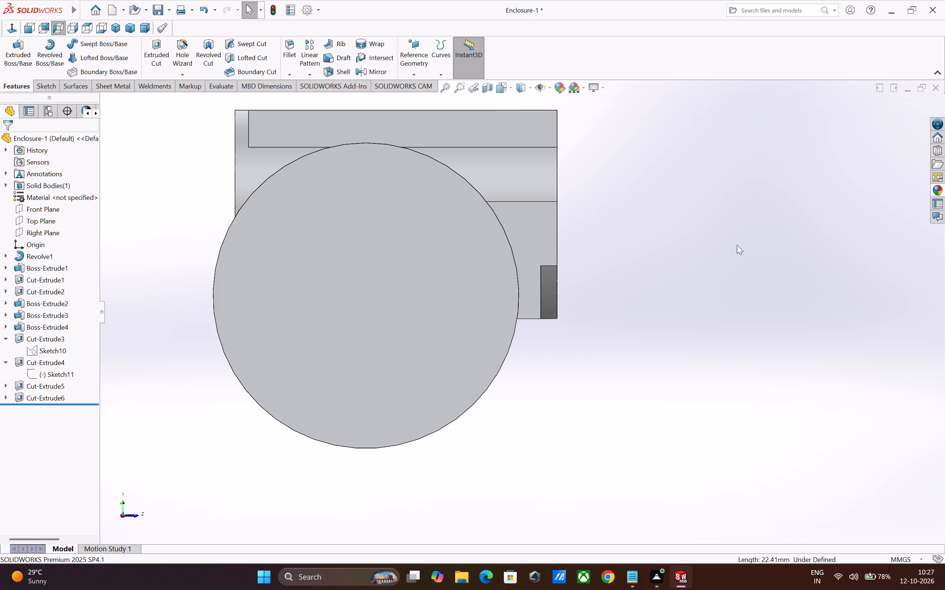
Examine the rebuilt keyhole cut inside the upper pocket and the surrounding bores and walls from several angles.
middle_drag(719, 319, 683, 459)
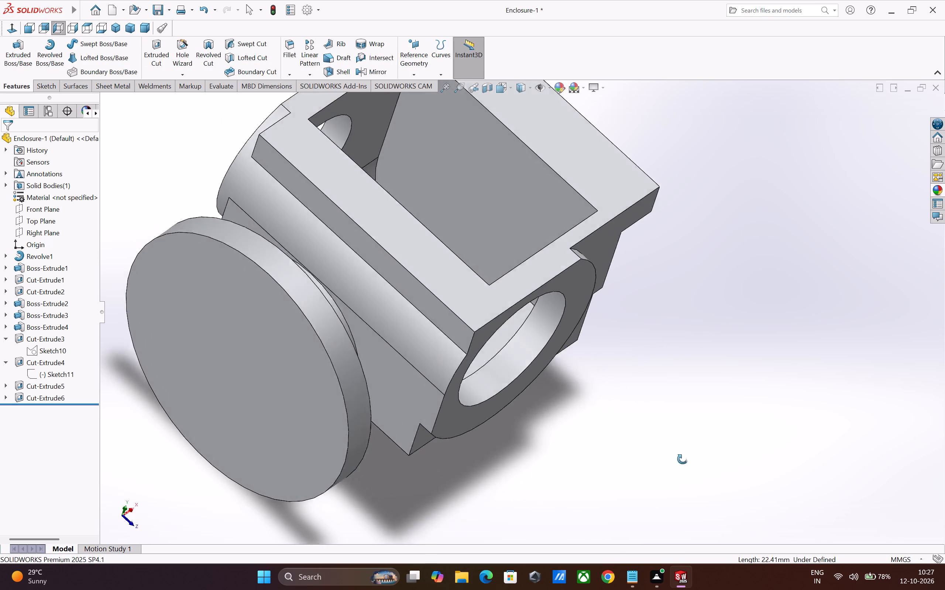
middle_drag(683, 459, 680, 498)
scroll(671, 382, down, 1)
middle_drag(663, 202, 663, 207)
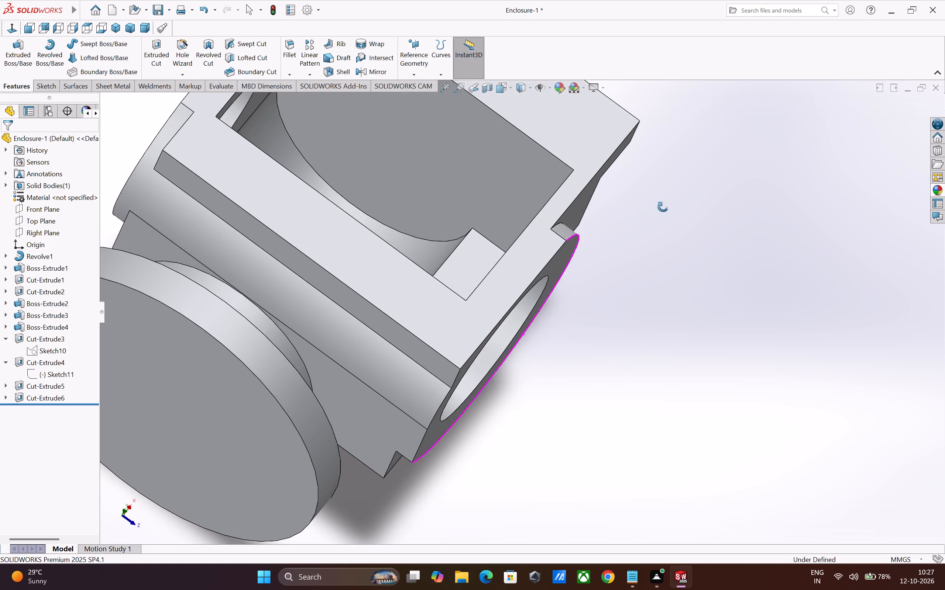
middle_drag(663, 207, 649, 315)
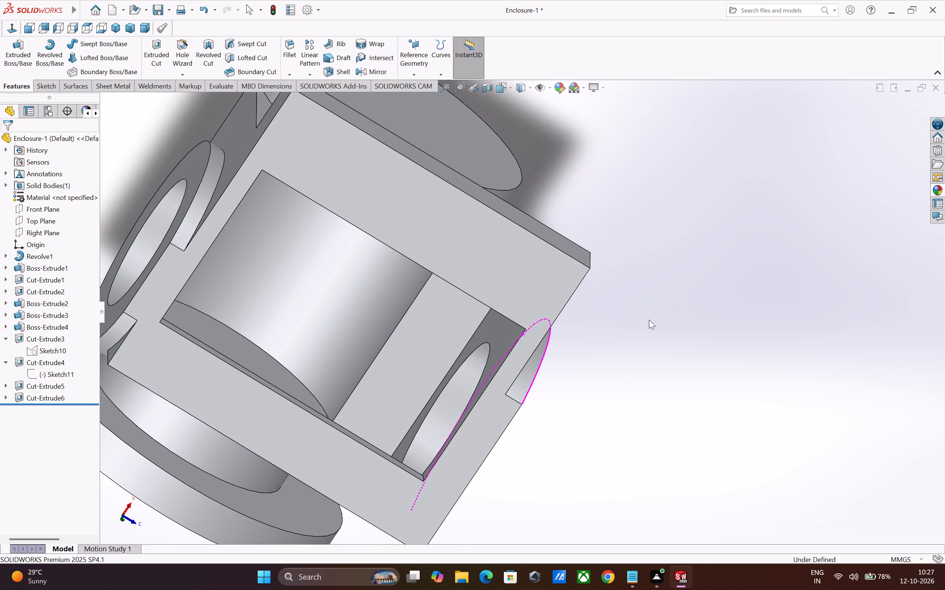
middle_drag(676, 326, 638, 216)
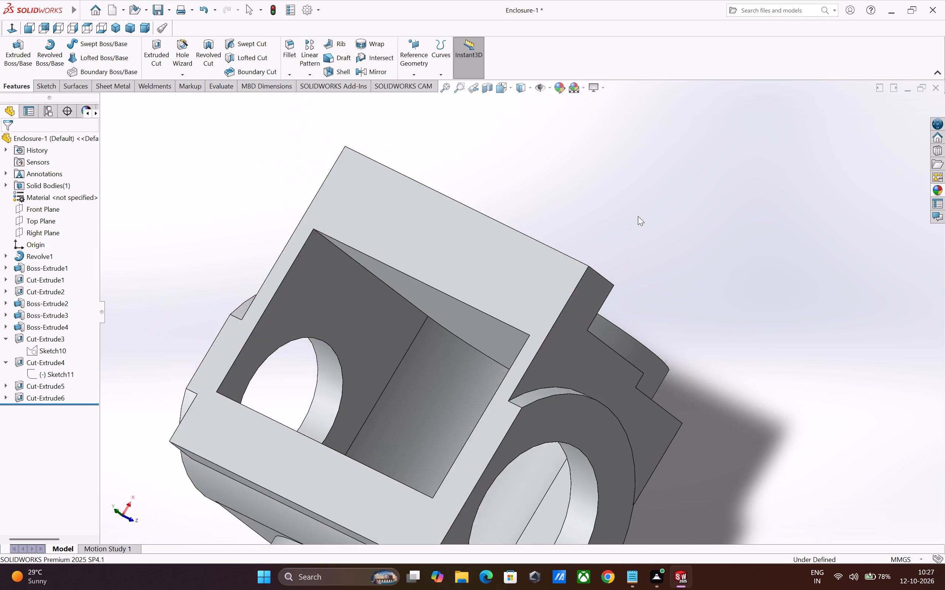
scroll(598, 382, up, 6)
middle_drag(615, 401, 559, 326)
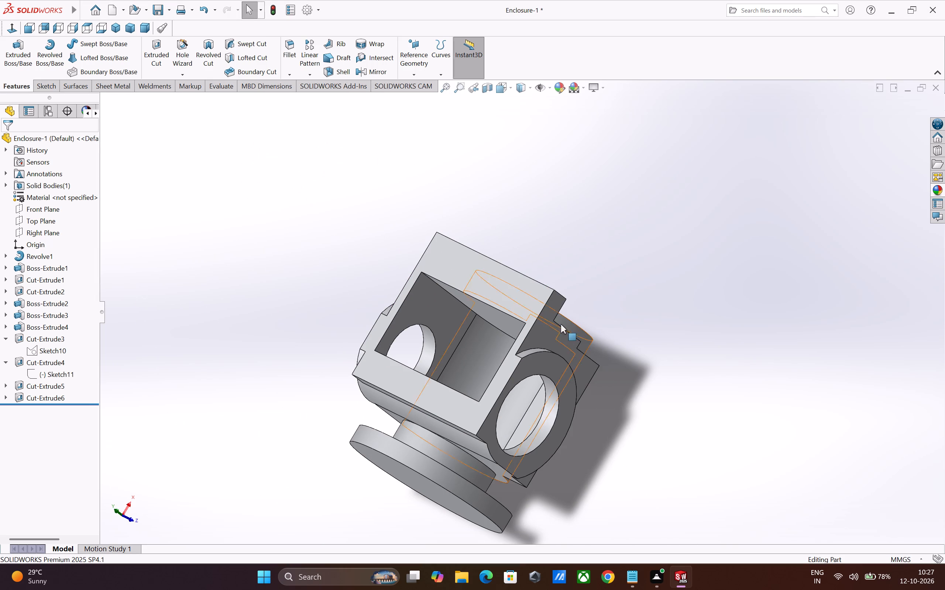
middle_drag(594, 400, 615, 278)
scroll(598, 382, up, 1)
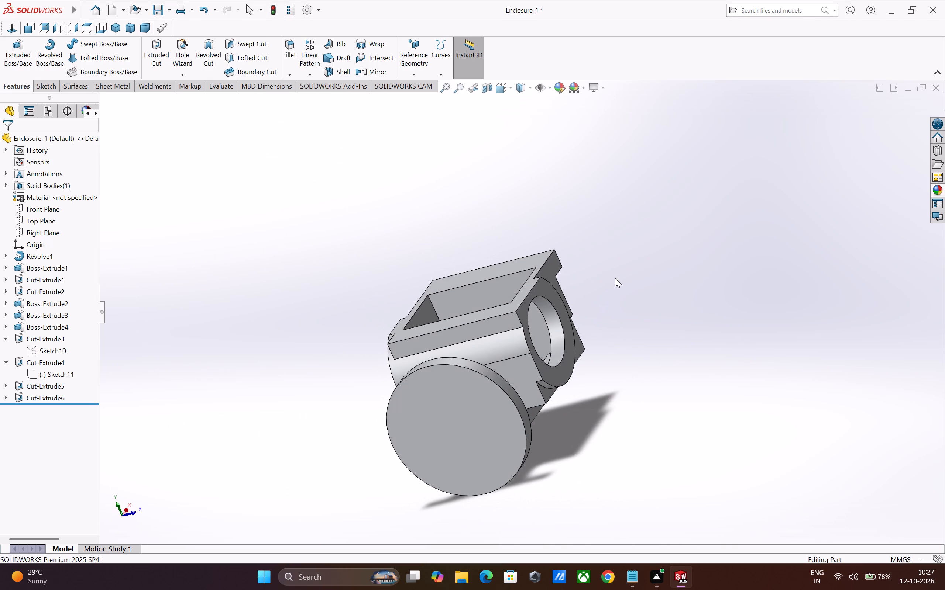
scroll(626, 398, up, 2)
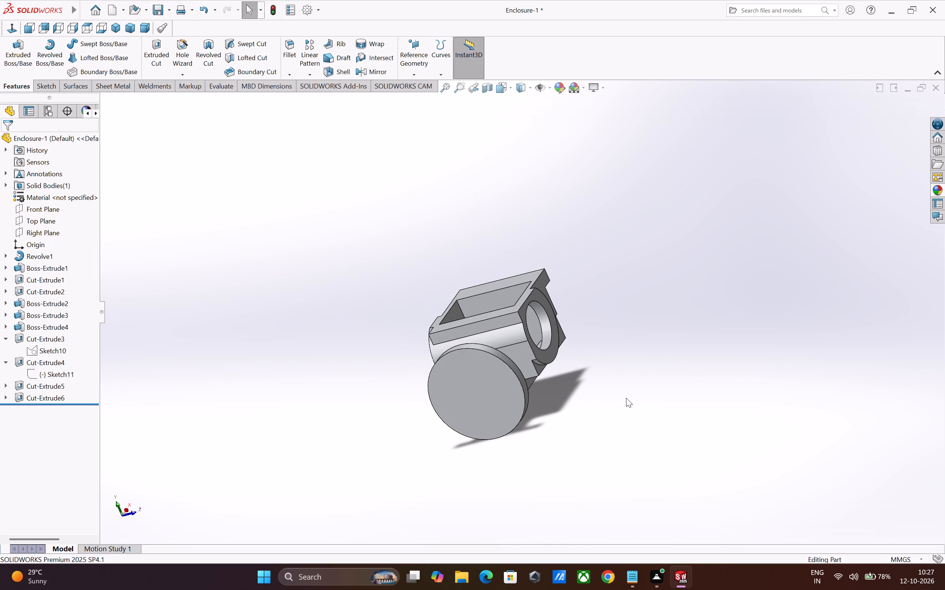
Examine the enclosure's round flange, neck, side bore and upper pocket from several angles.
scroll(770, 420, up, 1)
scroll(576, 364, up, 2)
scroll(549, 325, down, 2)
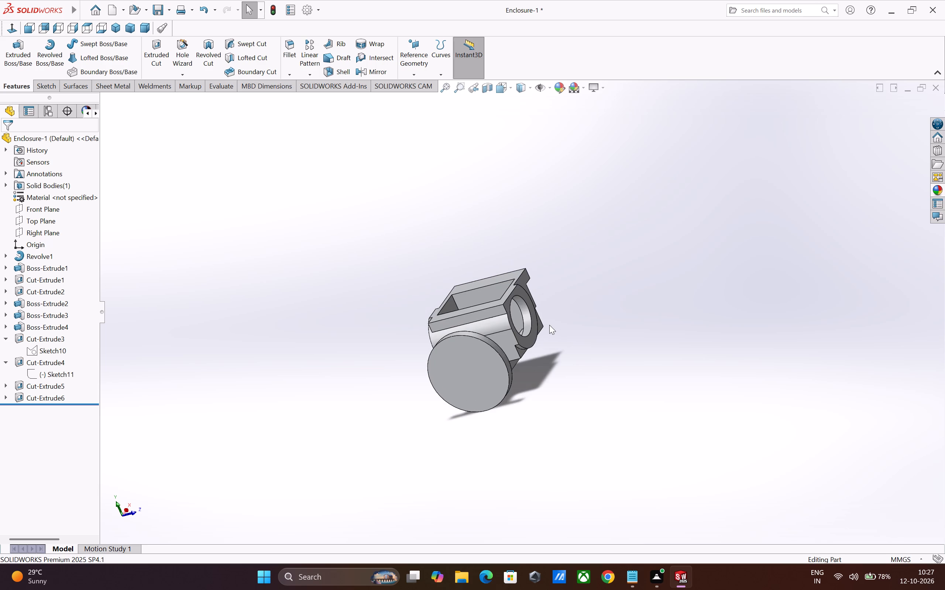
scroll(549, 325, down, 2)
scroll(493, 355, up, 1)
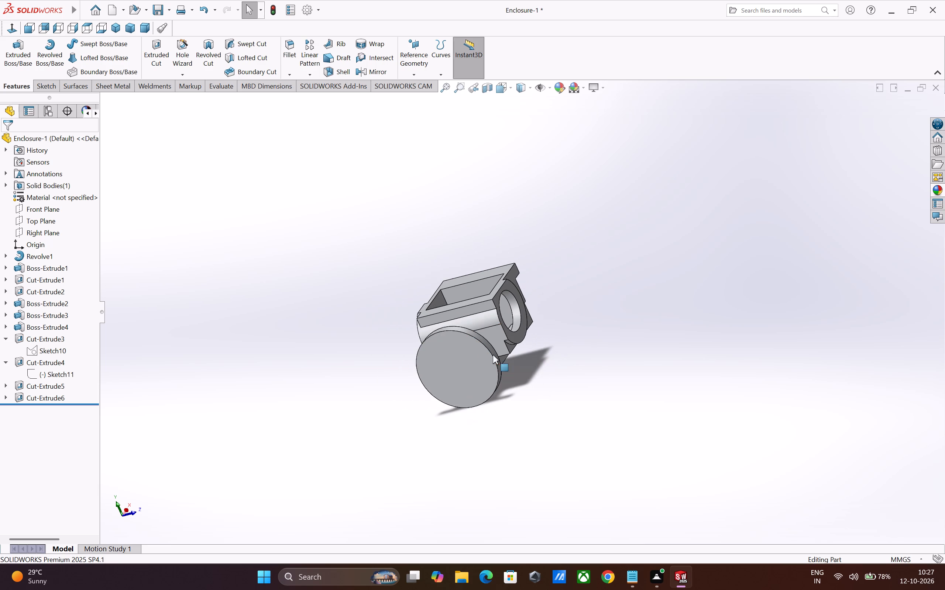
scroll(493, 355, up, 1)
middle_drag(537, 394, 476, 423)
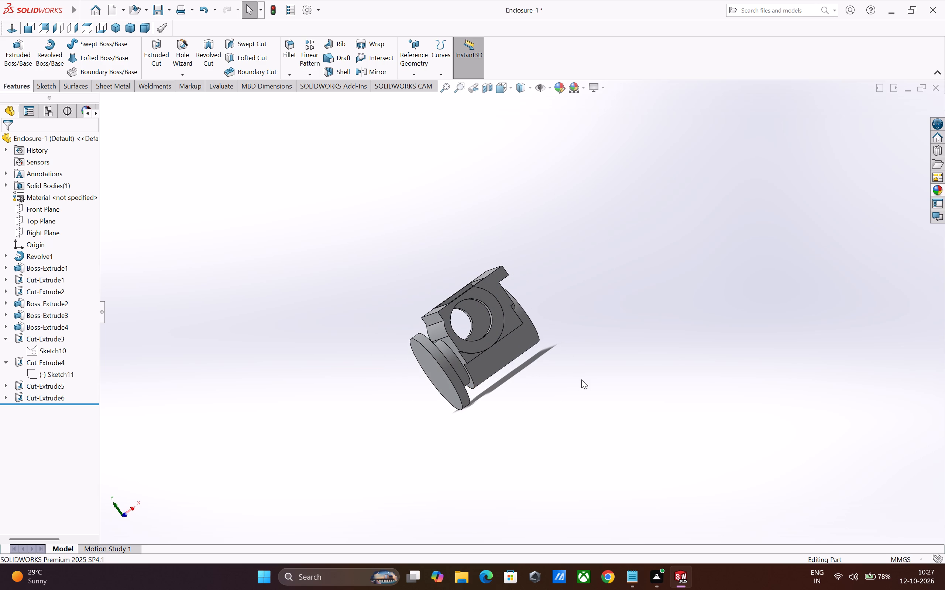
scroll(553, 391, up, 1)
middle_drag(553, 391, 530, 404)
middle_drag(429, 393, 528, 358)
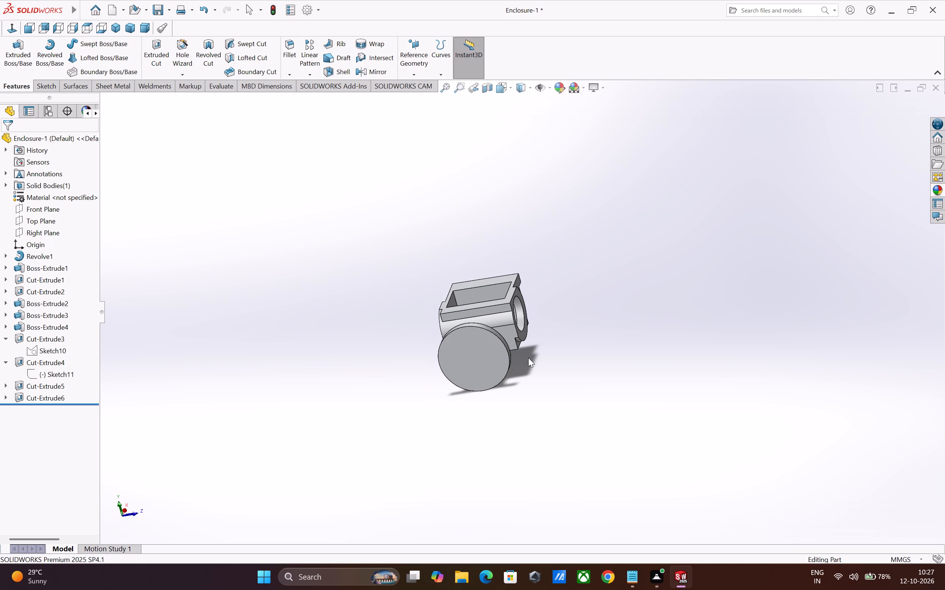
Start a sketch on the Front Plane and draw a horizontal 134 mm centerline from the origin to the block's far face.
click(40, 212)
click(55, 204)
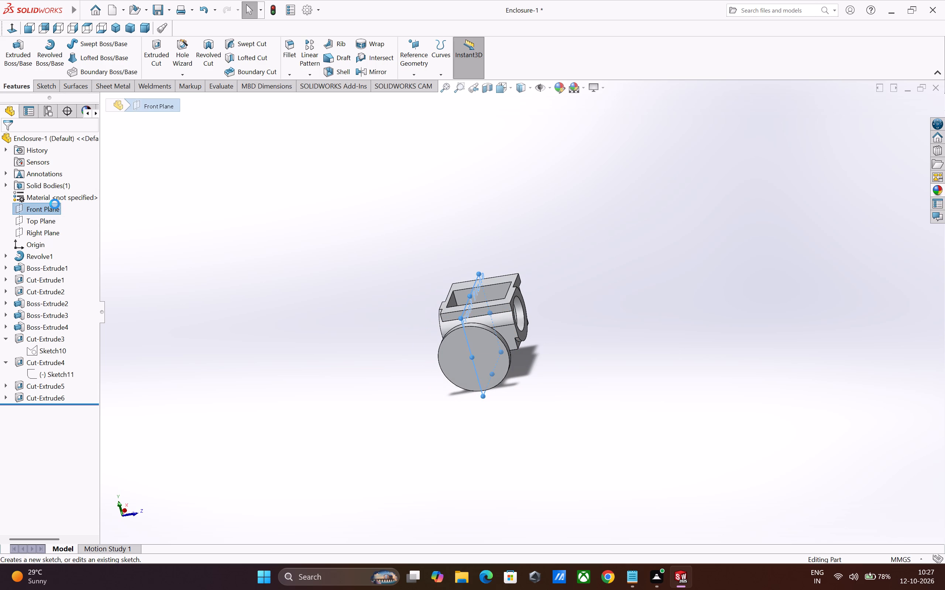
click(76, 44)
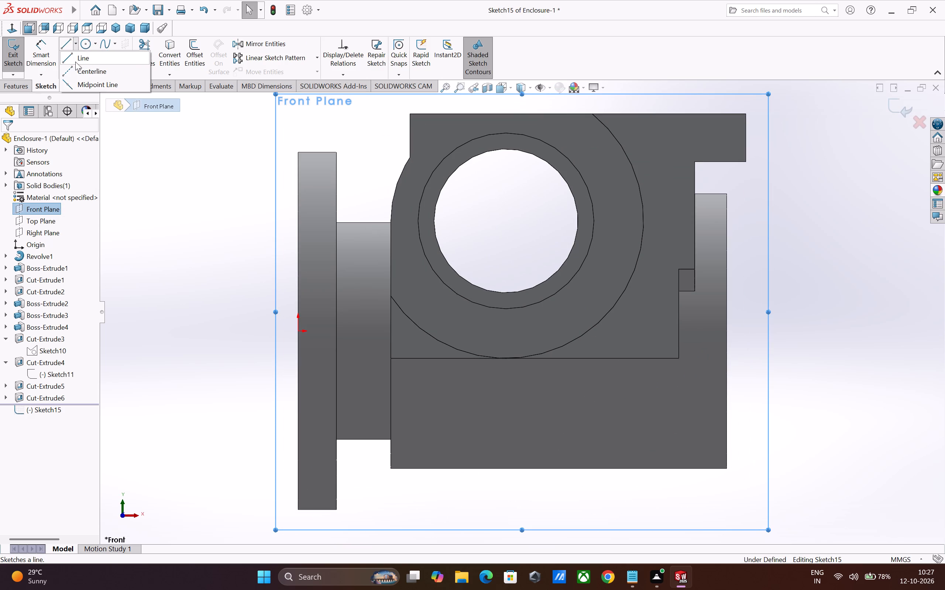
click(77, 74)
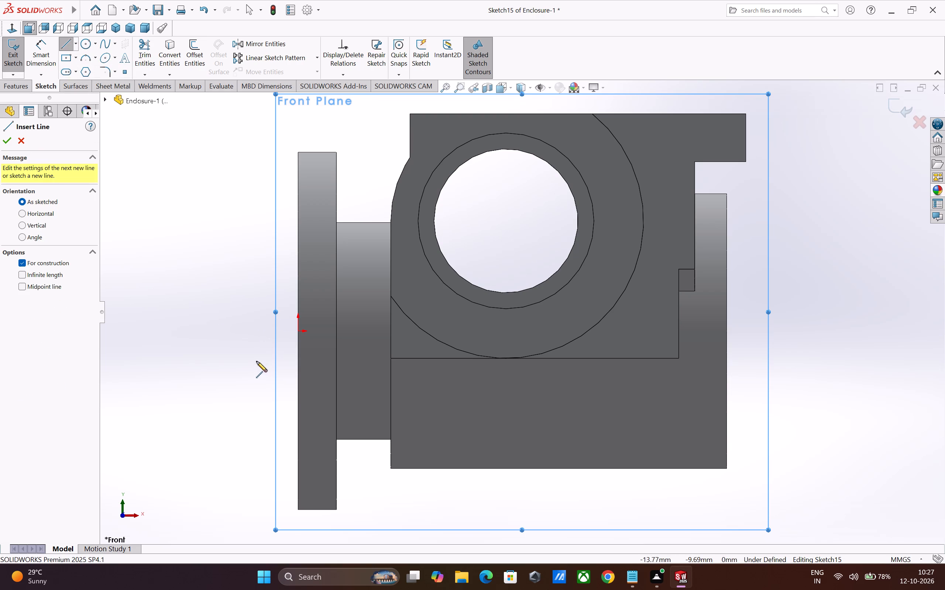
click(298, 332)
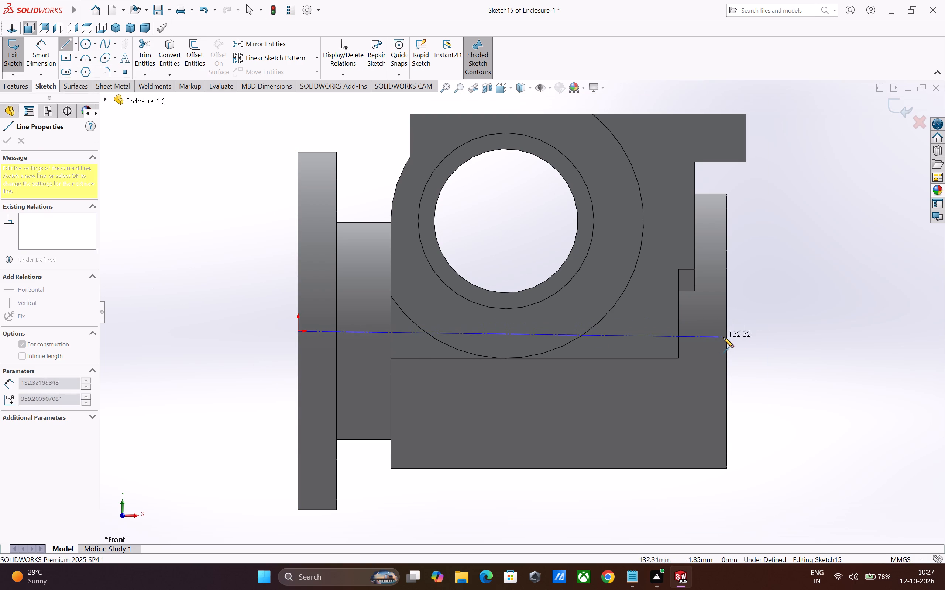
click(727, 331)
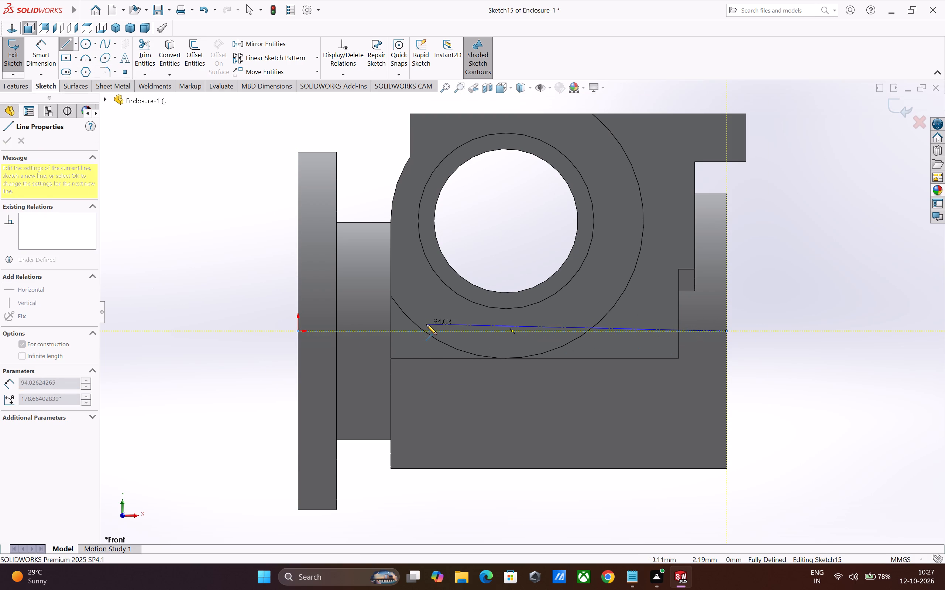
key(Escape)
Sketch a stepped-down line profile from the origin, rising 22.5 mm, with horizontals of about 4.6, 10.3 and 48.1 mm, ending on the centerline.
click(63, 48)
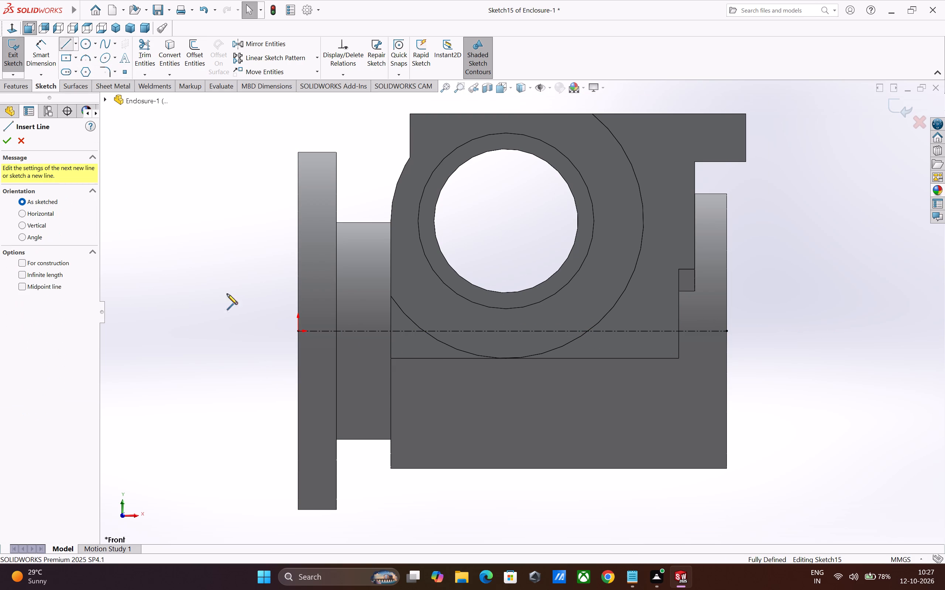
click(298, 332)
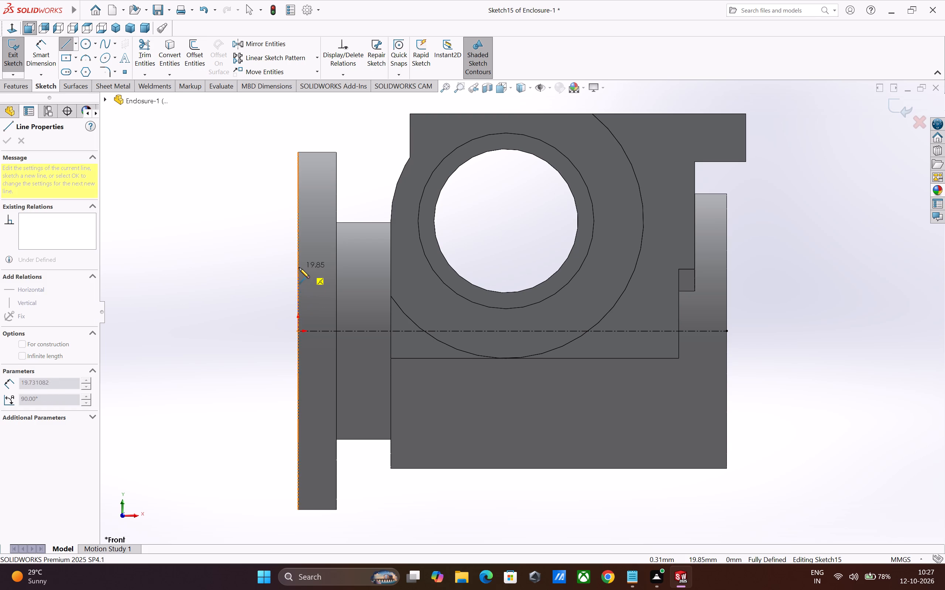
click(298, 259)
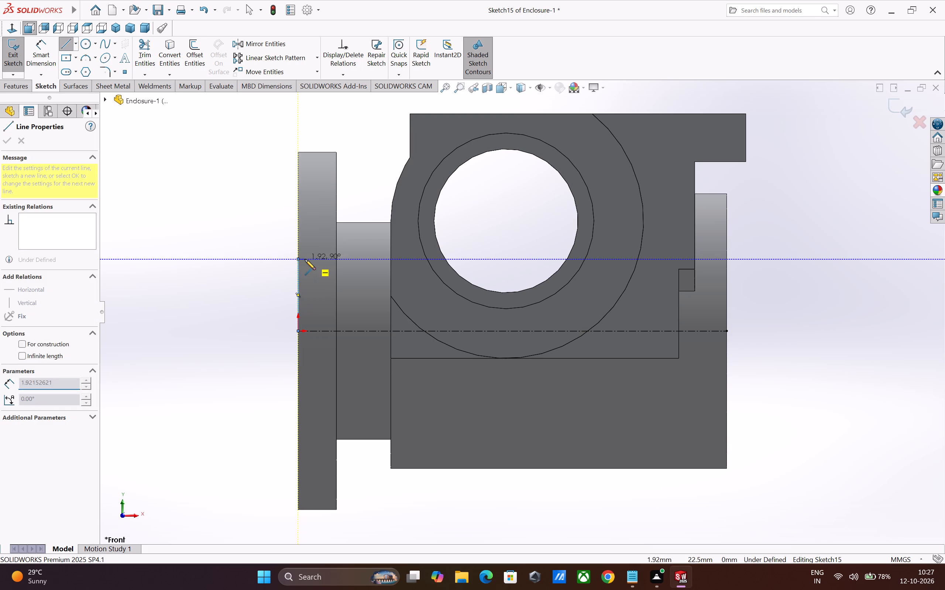
click(313, 259)
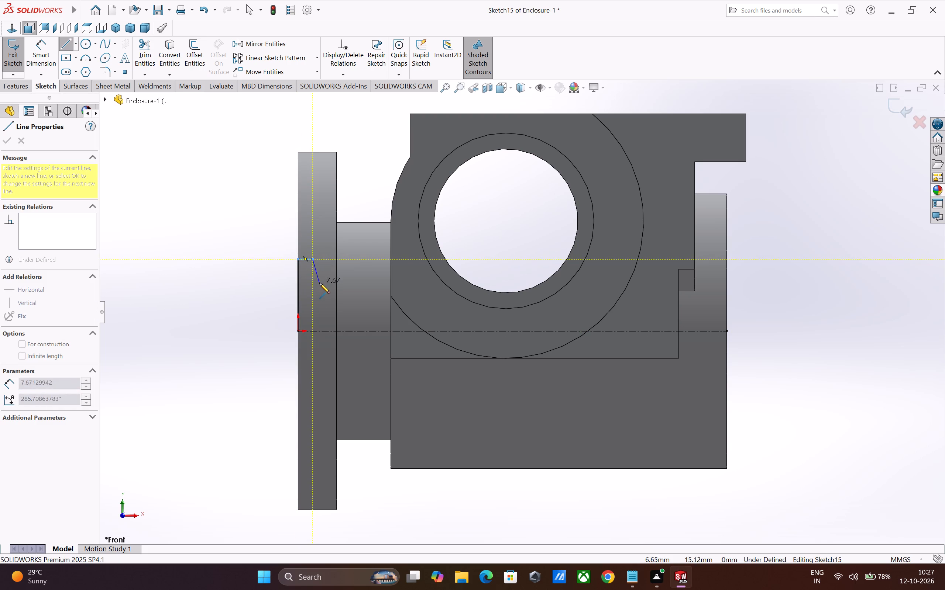
click(314, 283)
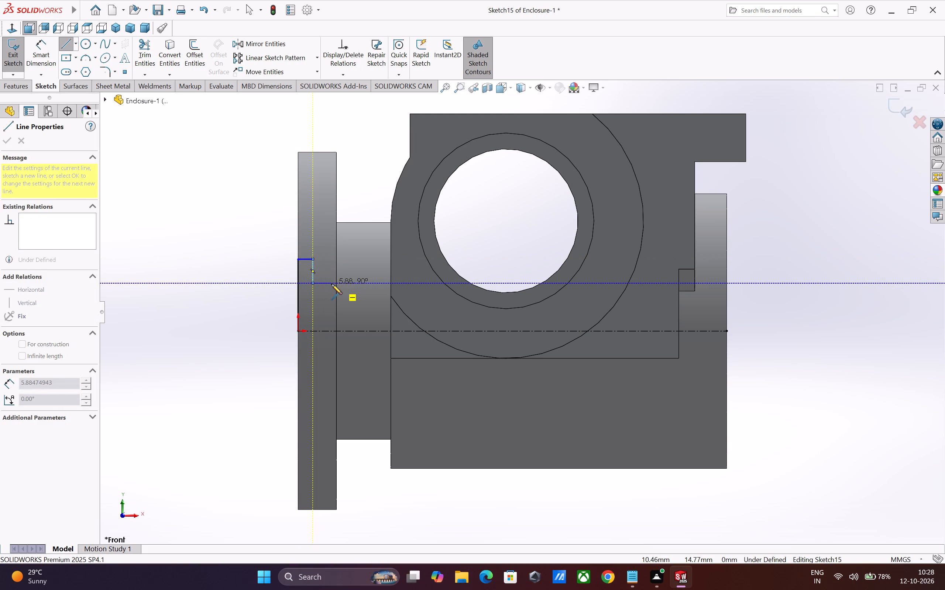
click(346, 282)
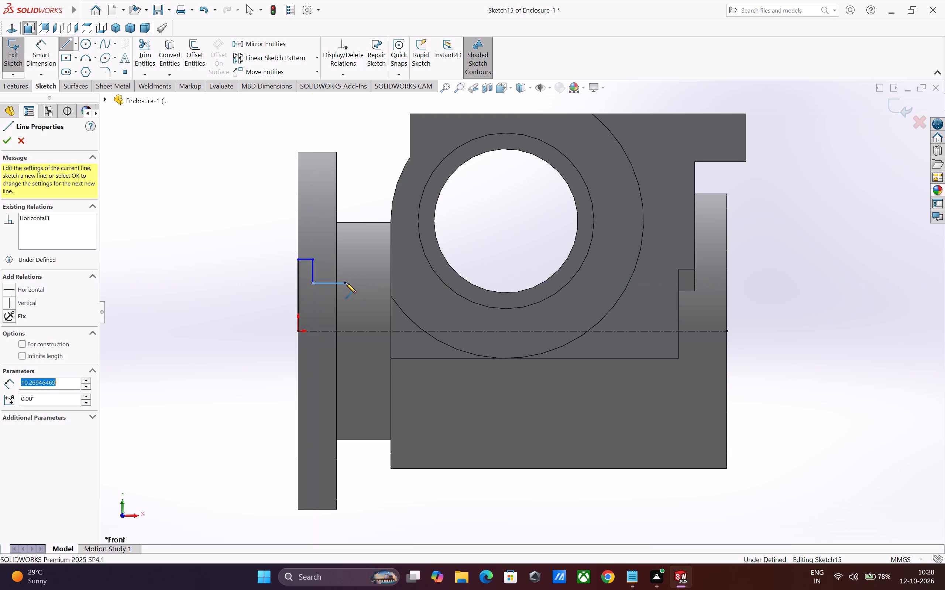
click(346, 300)
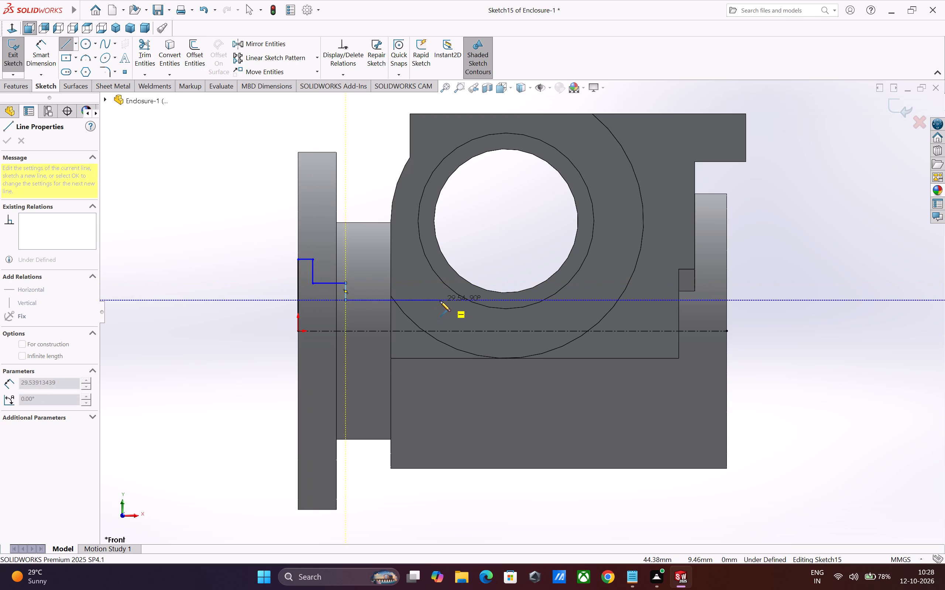
click(499, 300)
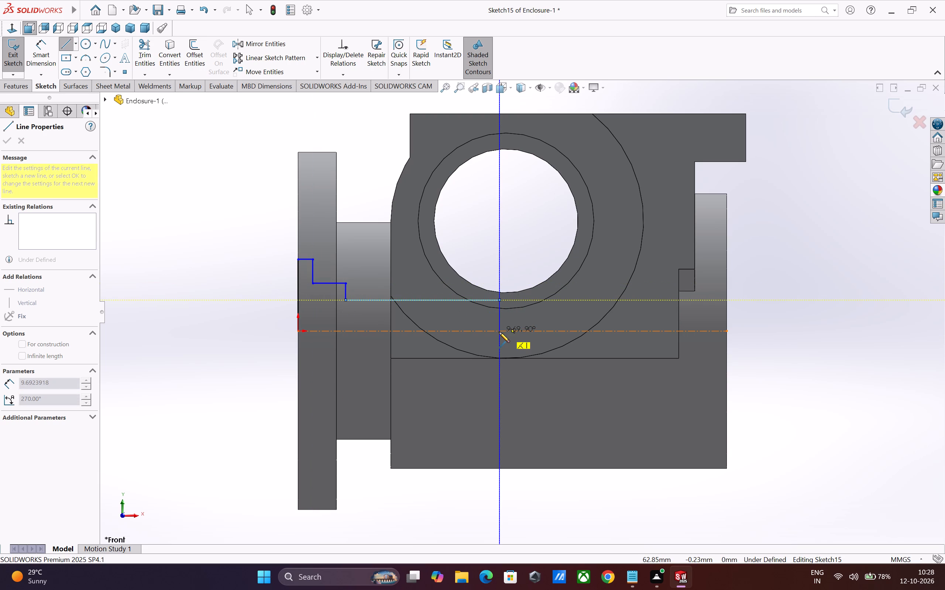
click(499, 332)
key(Escape)
key(Escape)
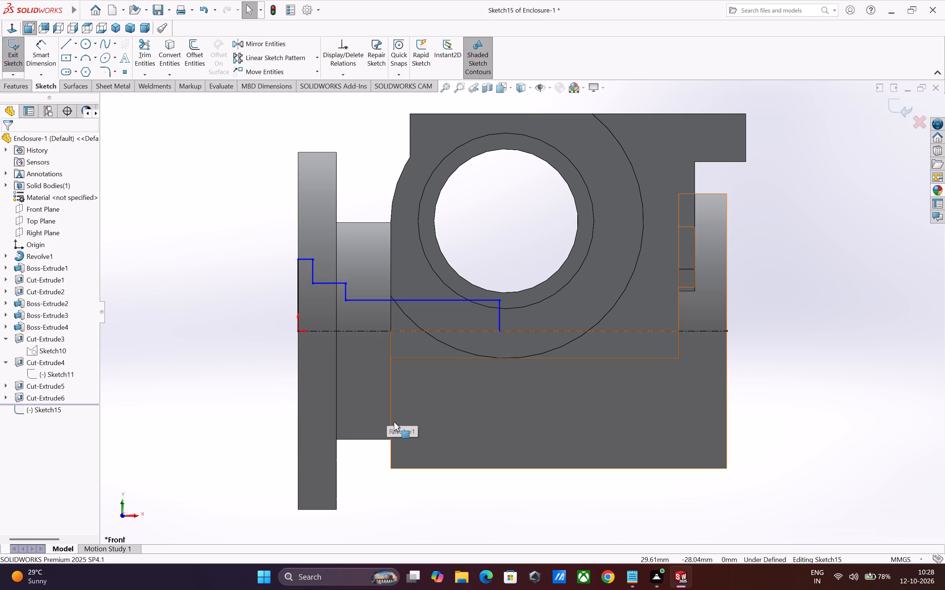
Close the stepped profile with a line of about 63 mm along the centerline back to the origin.
click(69, 47)
click(500, 332)
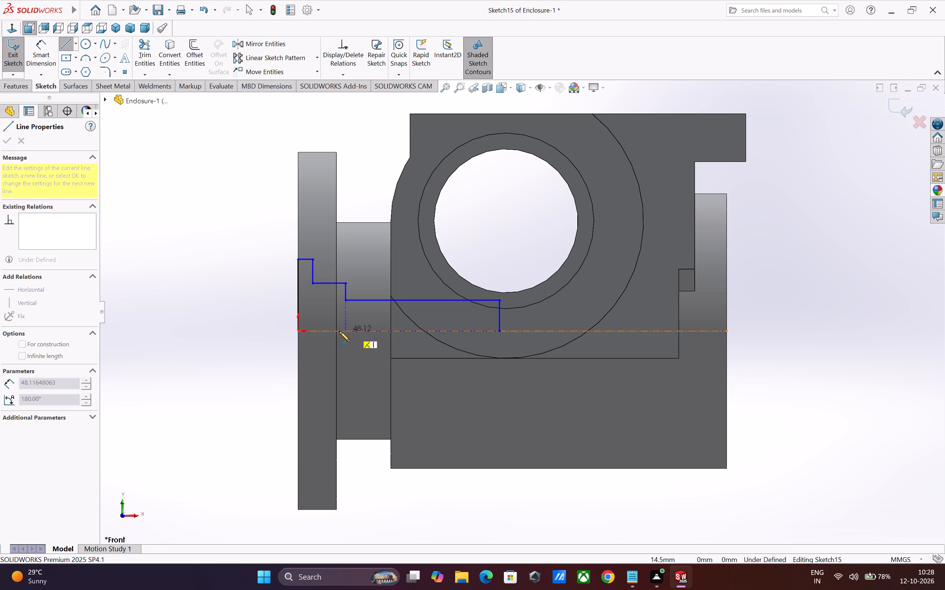
click(297, 331)
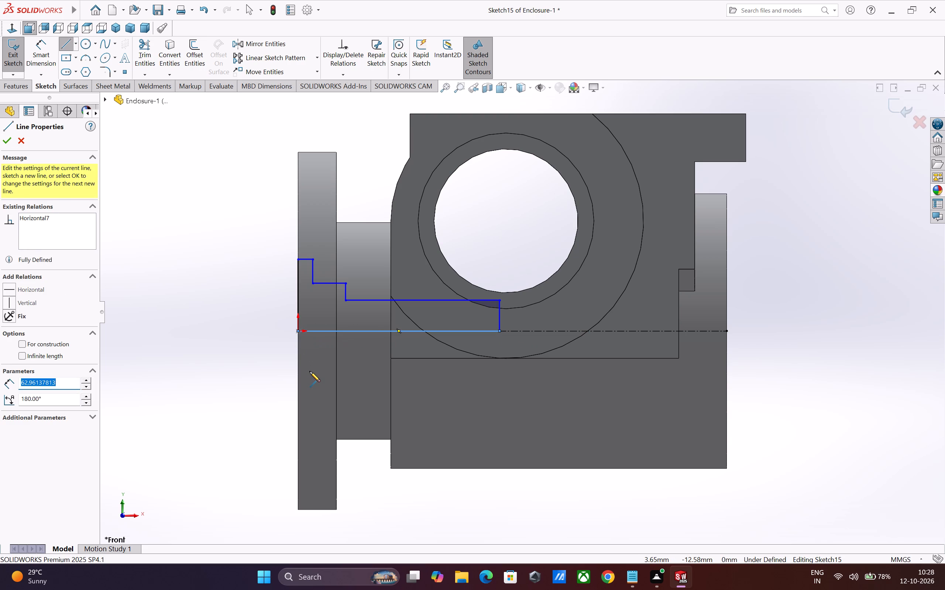
key(Escape)
key(Escape)
Dimension the profile's first horizontal step from the flange face at 5 mm and the second step at 7 mm.
click(52, 53)
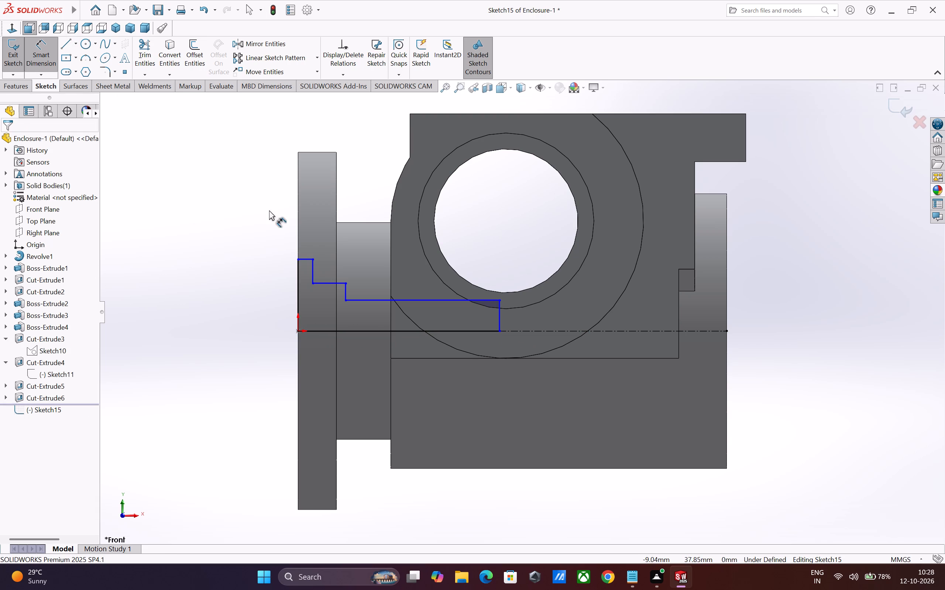
click(305, 257)
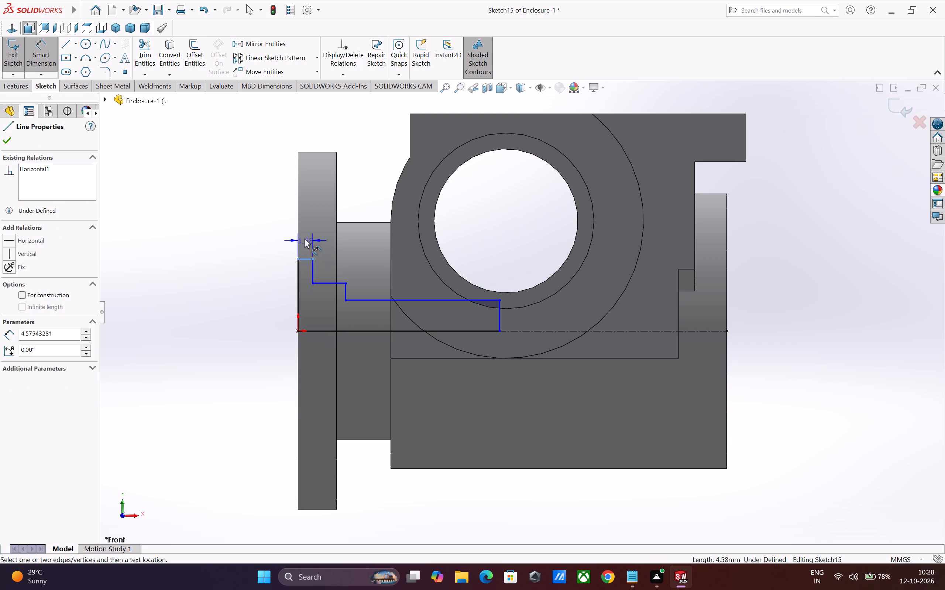
click(269, 248)
key(5)
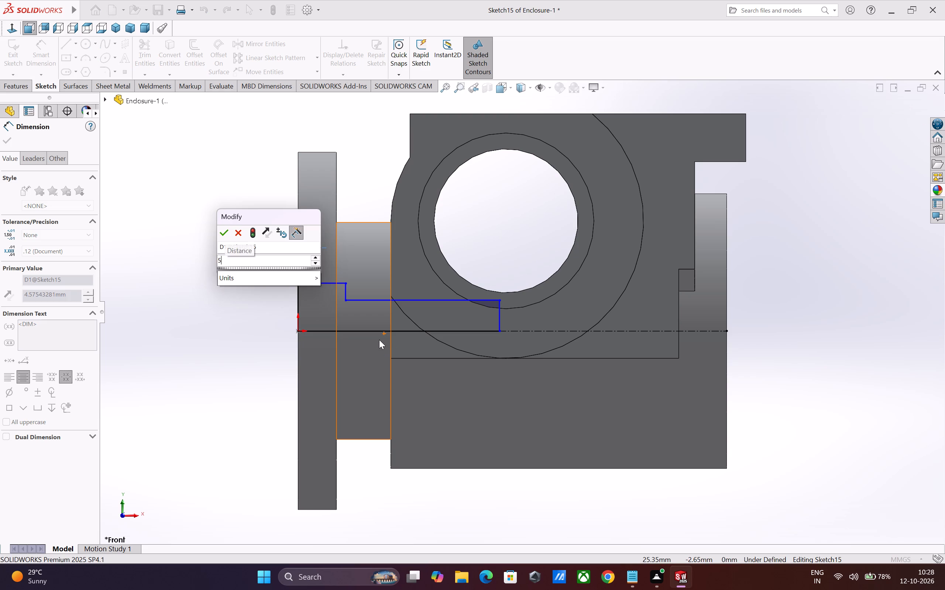
key(Return)
click(327, 281)
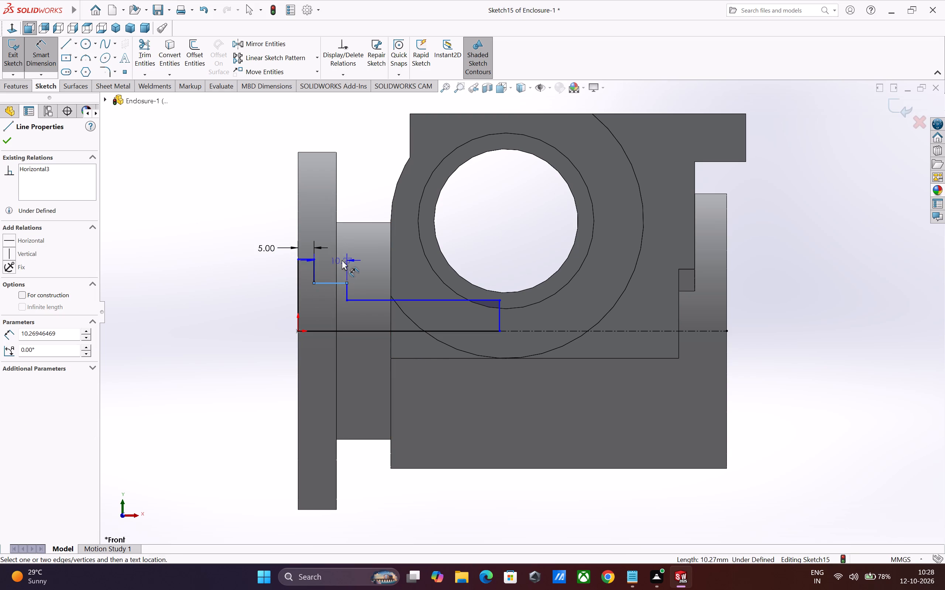
click(328, 265)
key(7)
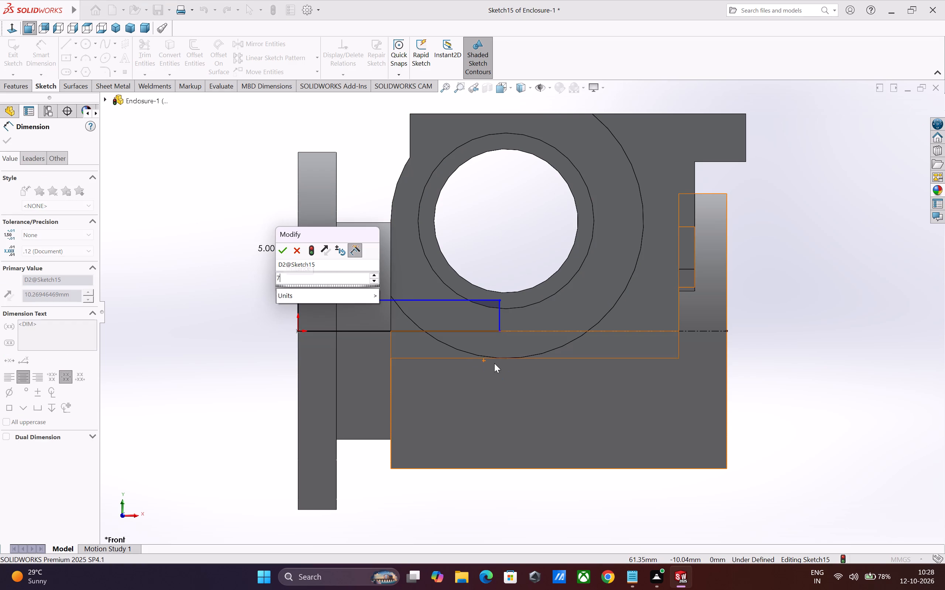
key(Return)
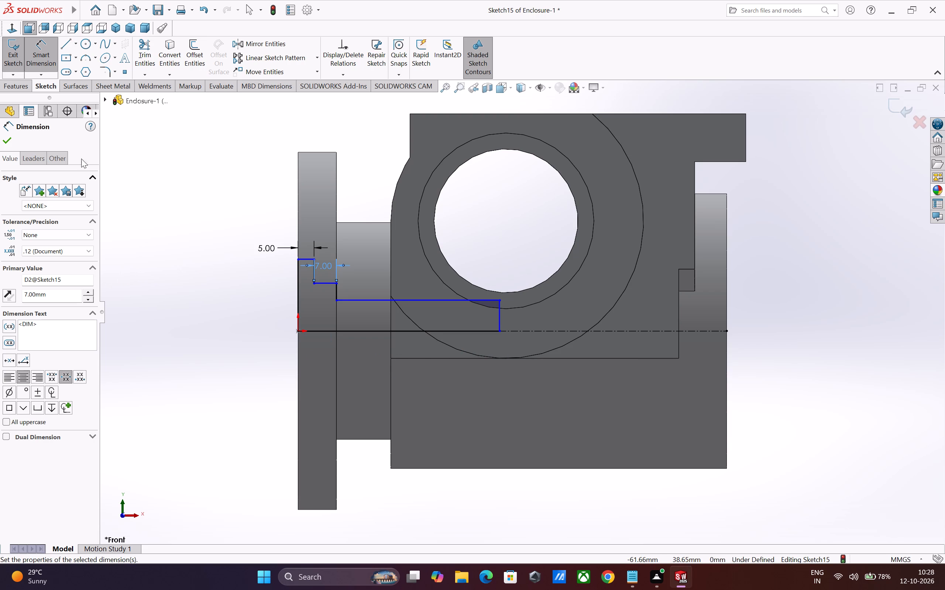
Dimension the first step's diameter across the centerline at 75 mm.
click(304, 259)
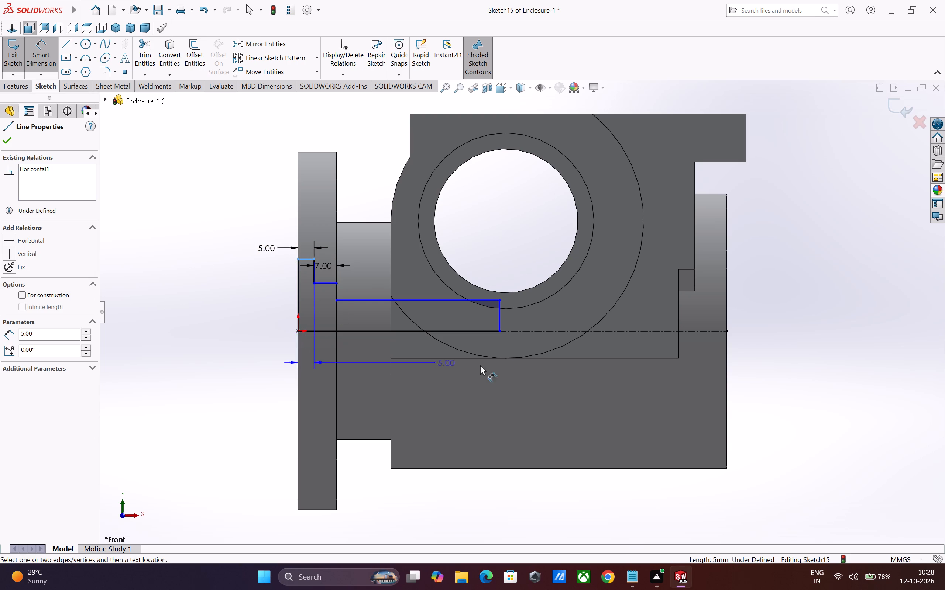
click(542, 332)
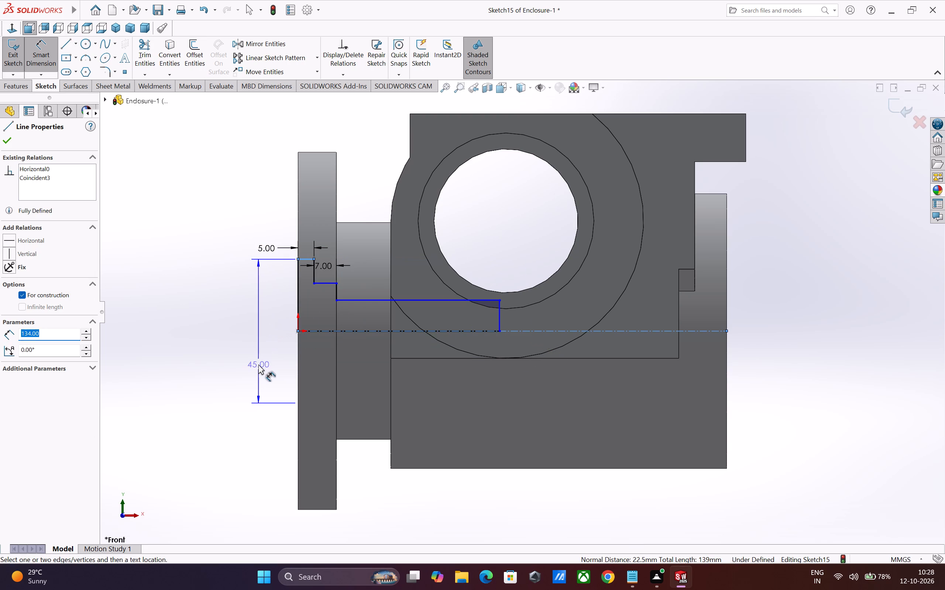
click(258, 365)
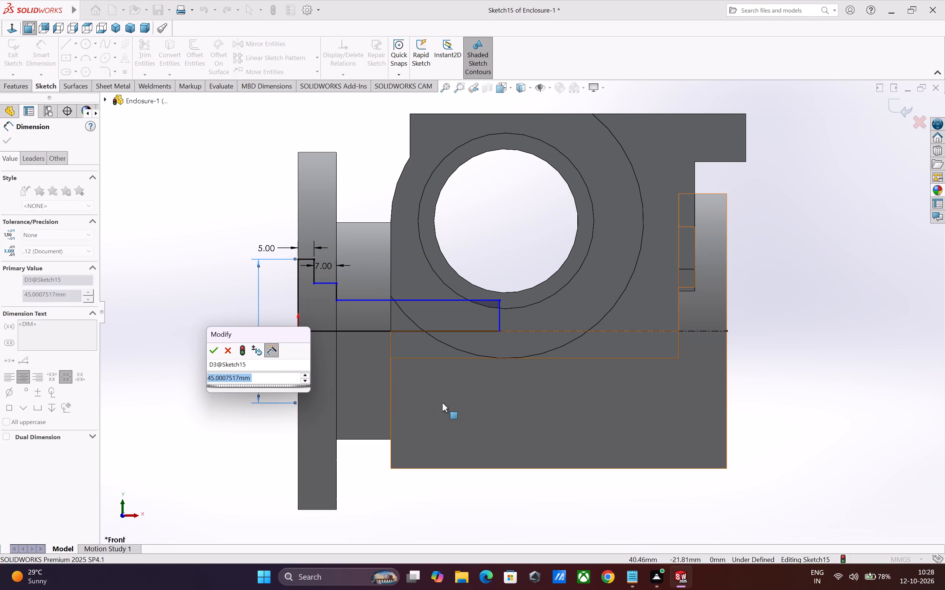
text(75)
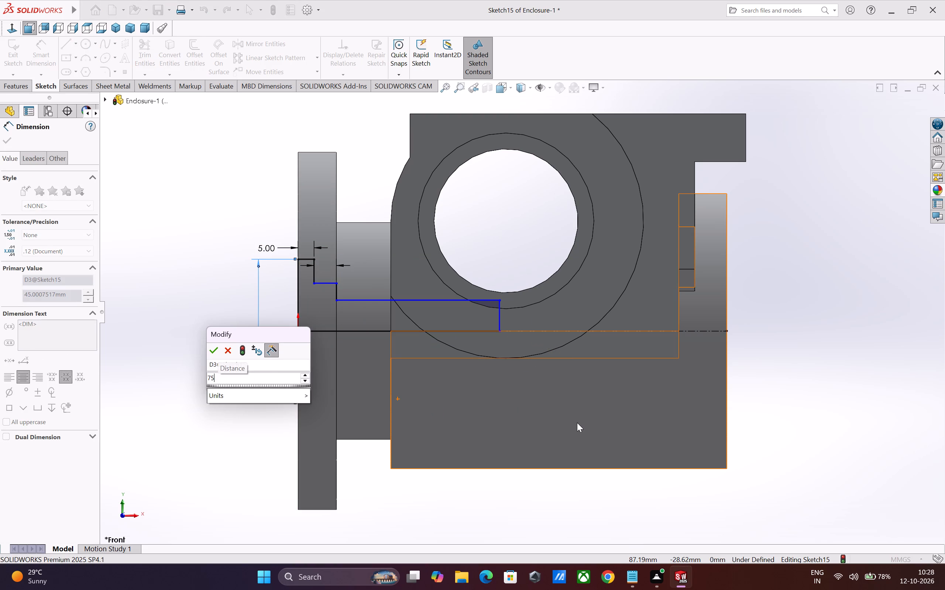
key(Return)
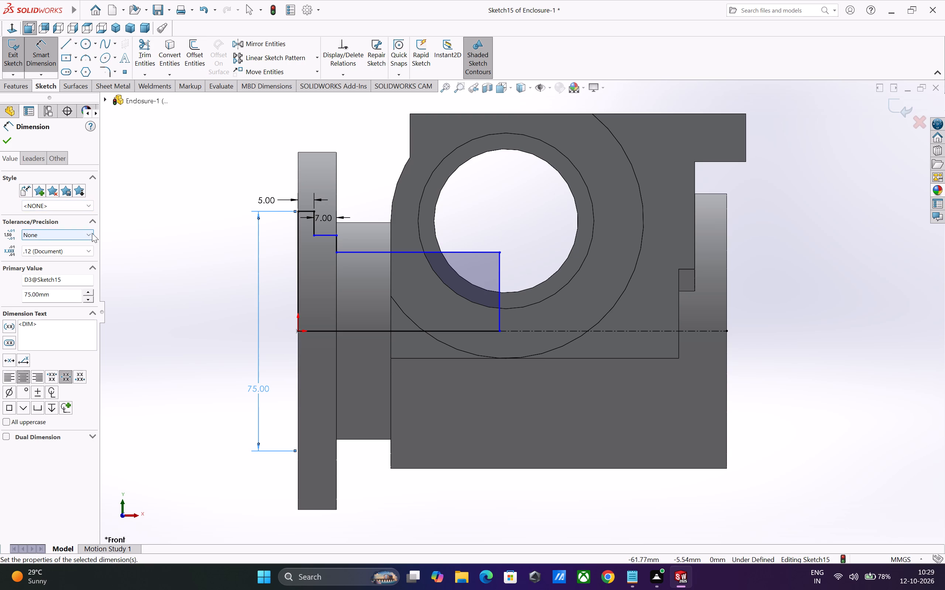
Give the 75 mm diameter dimension a Fit tolerance with hole fit H7 in linear display.
click(62, 241)
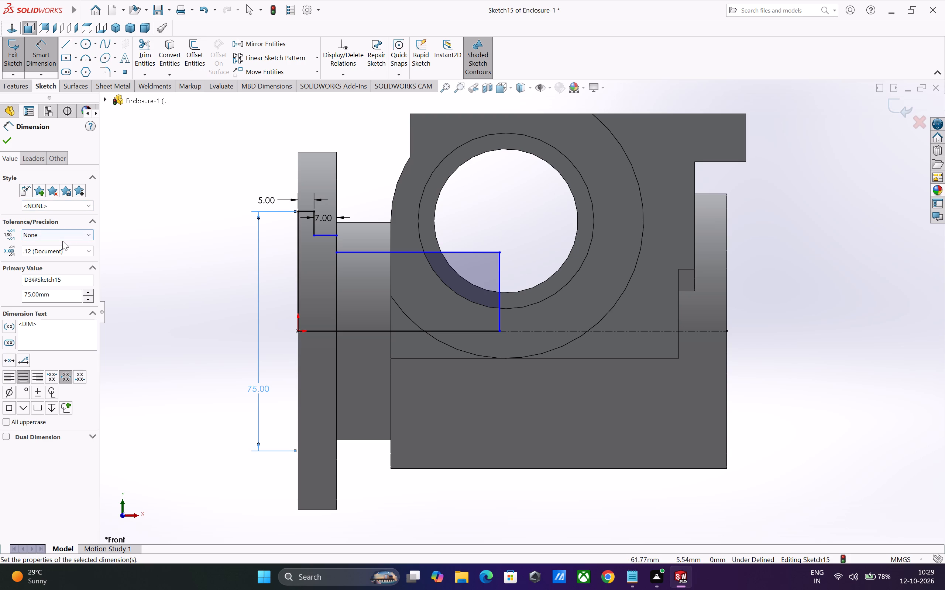
click(62, 233)
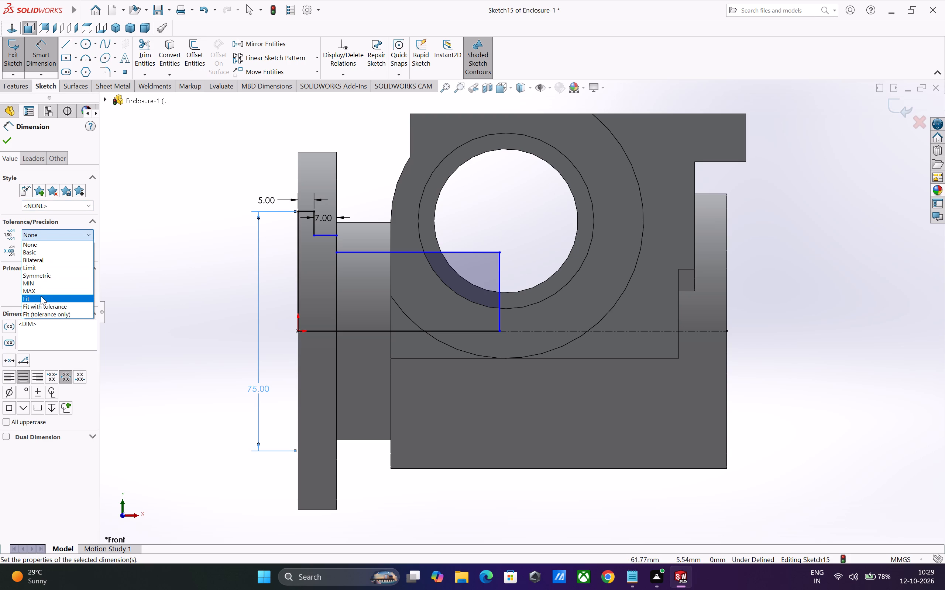
click(41, 296)
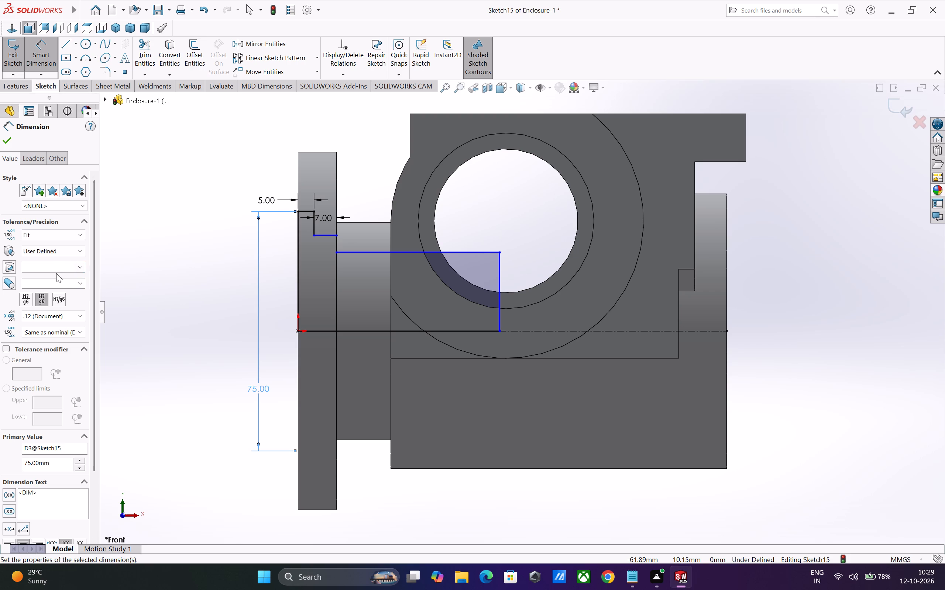
click(55, 271)
click(62, 300)
click(59, 301)
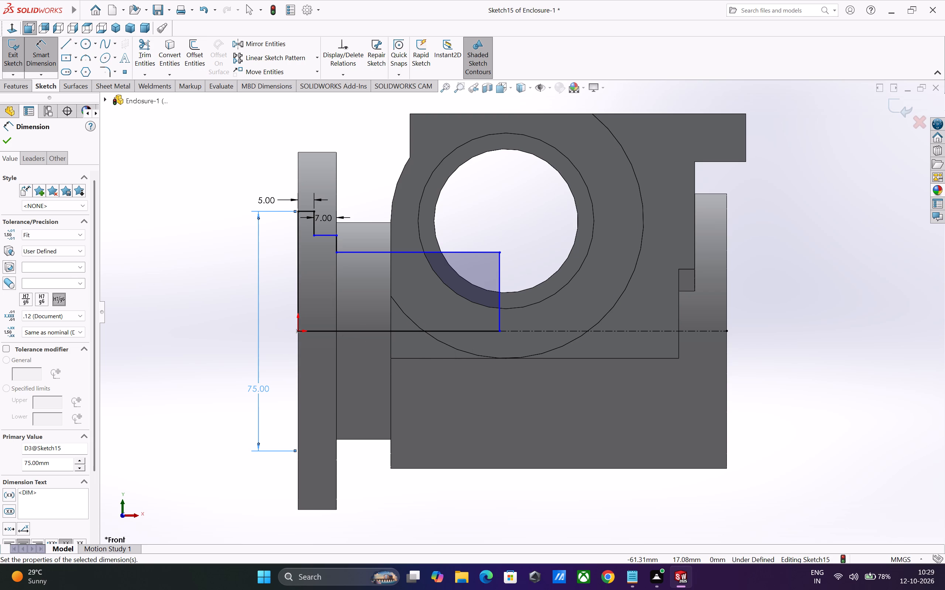
click(80, 268)
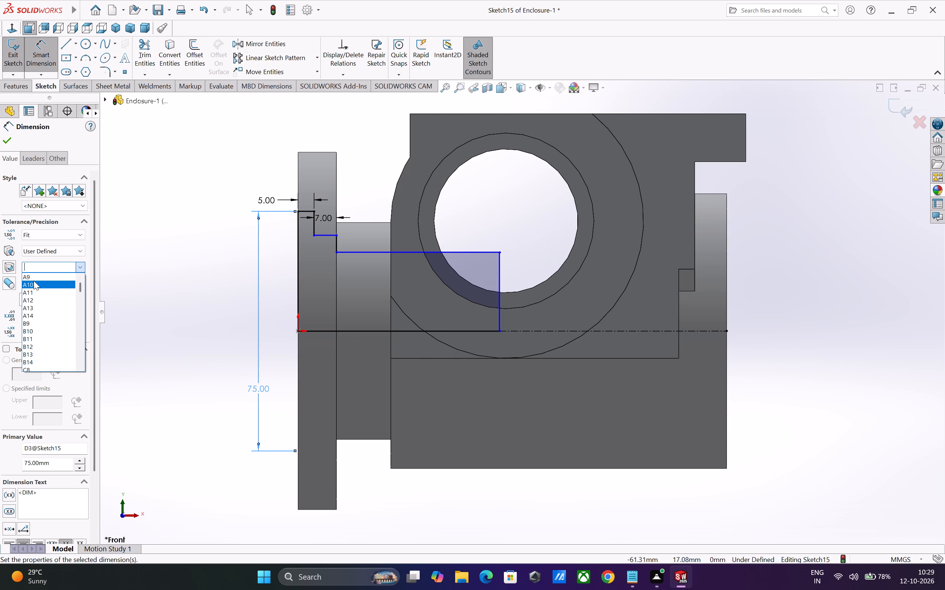
scroll(40, 317, down, 12)
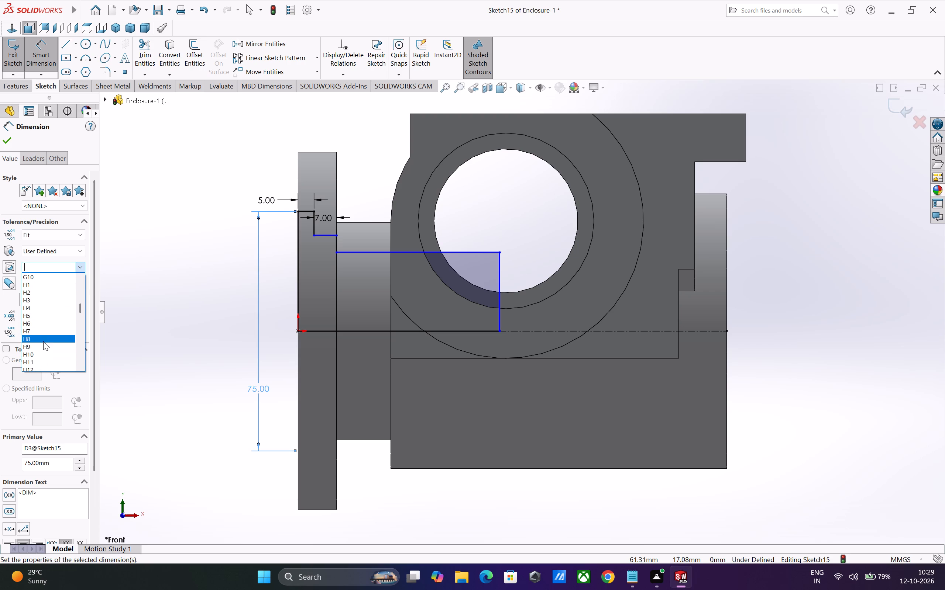
click(42, 331)
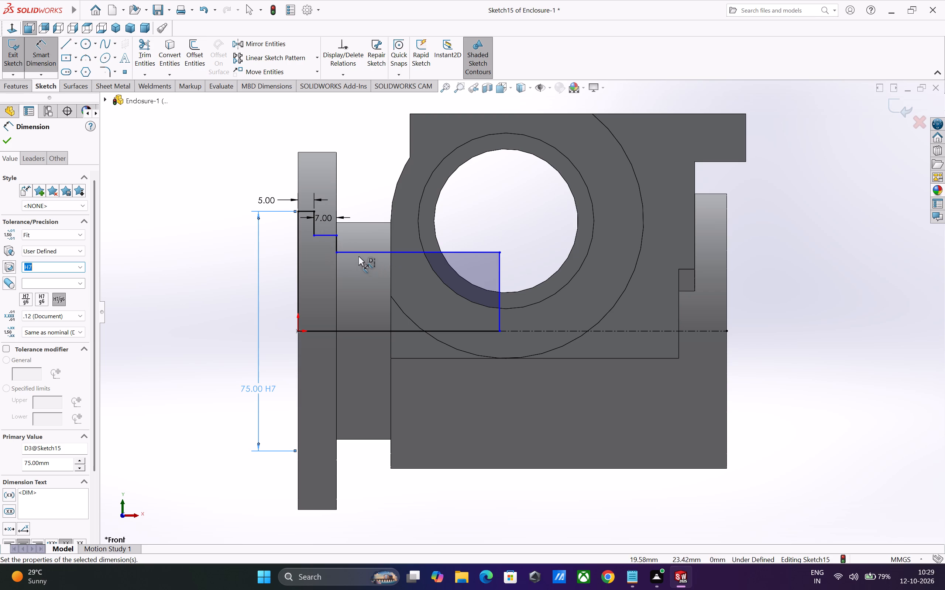
Dimension the second step's diameter across the centerline at 56 mm.
click(324, 236)
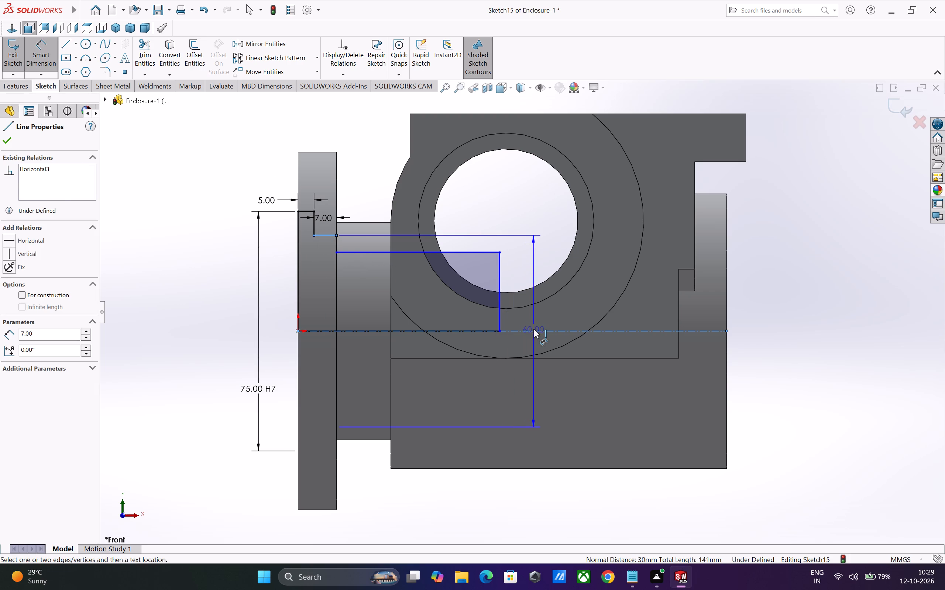
click(533, 329)
click(282, 355)
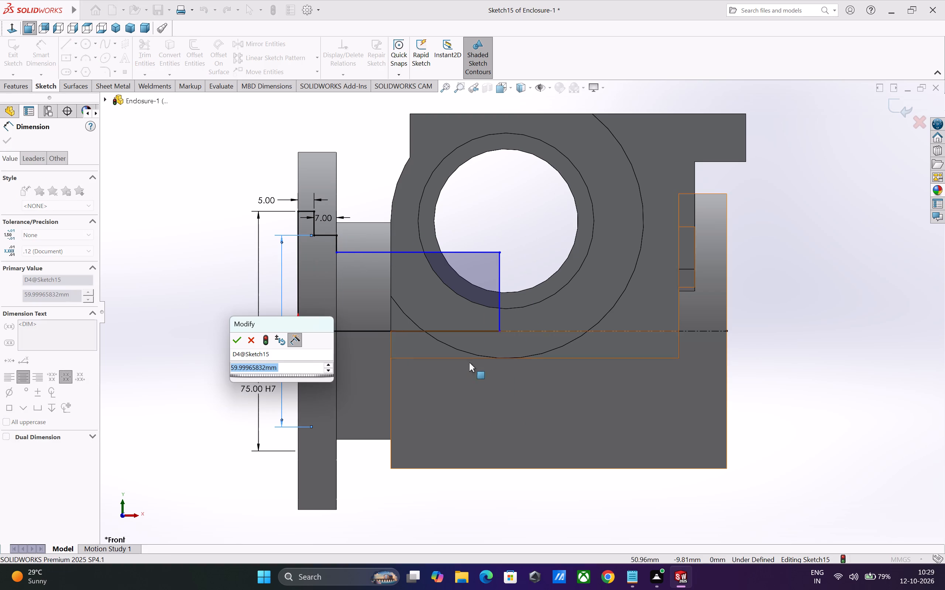
key(5)
key(6)
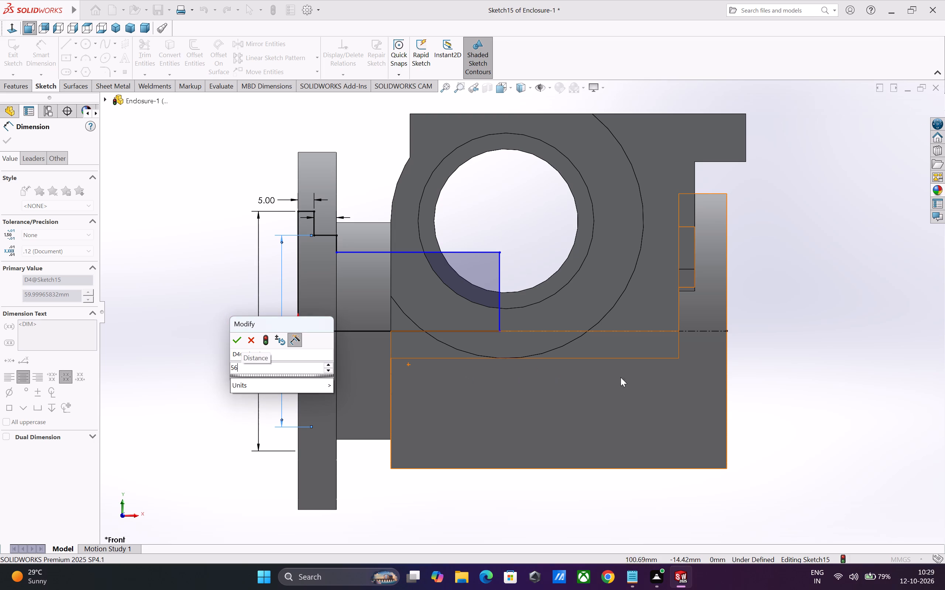
key(Return)
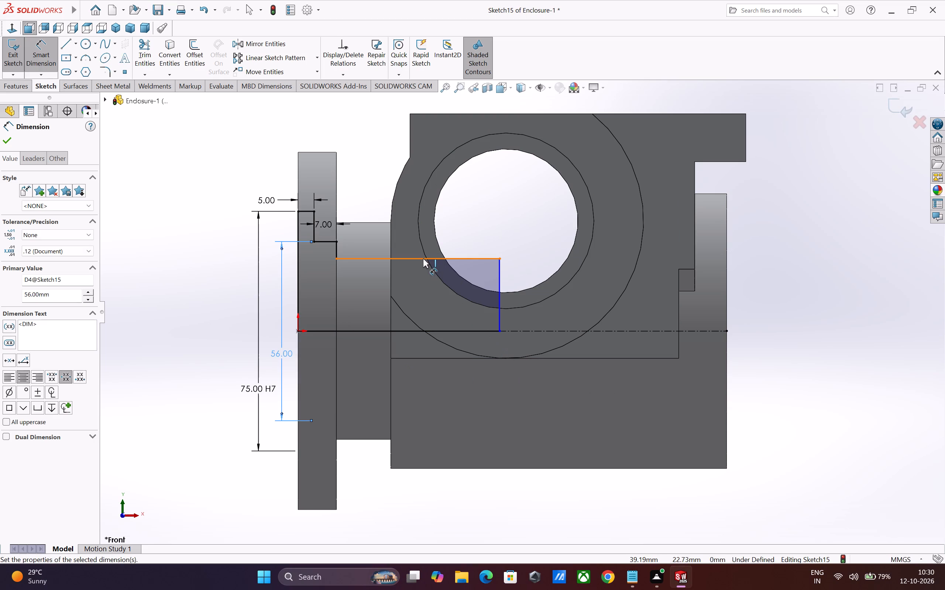
Dimension the innermost step's diameter across the centerline at 32 mm.
click(423, 258)
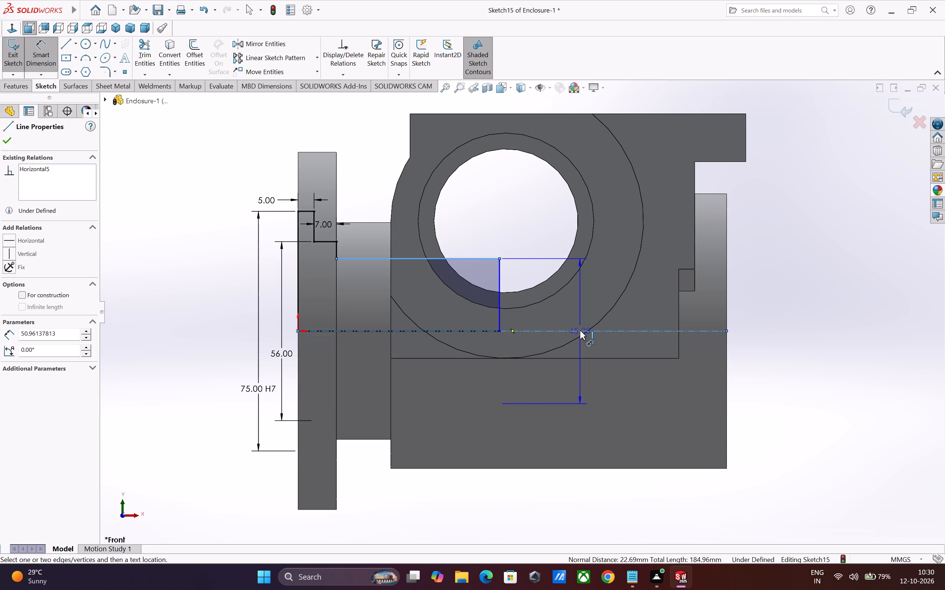
click(580, 330)
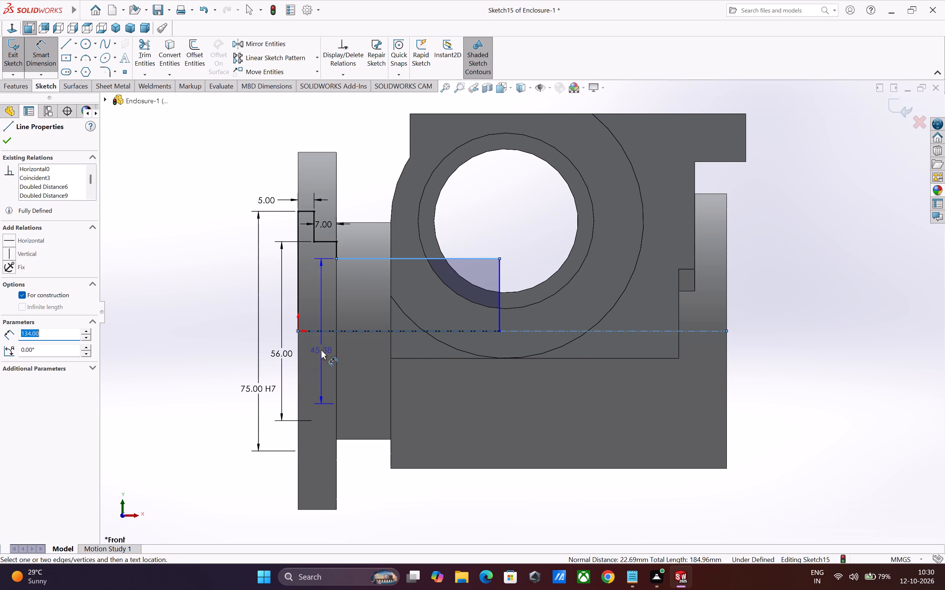
click(321, 350)
text(32)
key(Return)
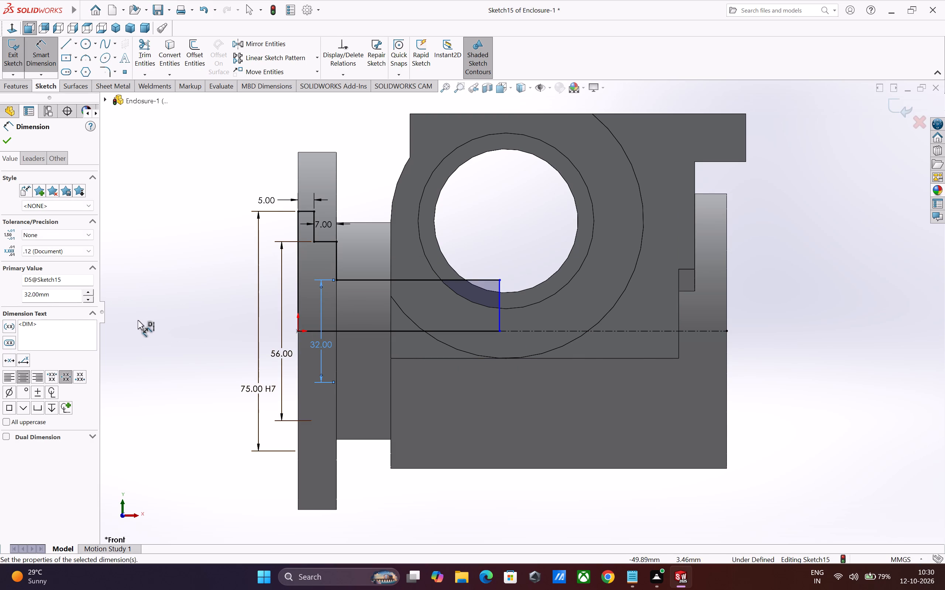
Give the 32 mm diameter dimension a Fit tolerance with hole fit J7 in linear display and finish dimensioning.
click(69, 237)
click(62, 297)
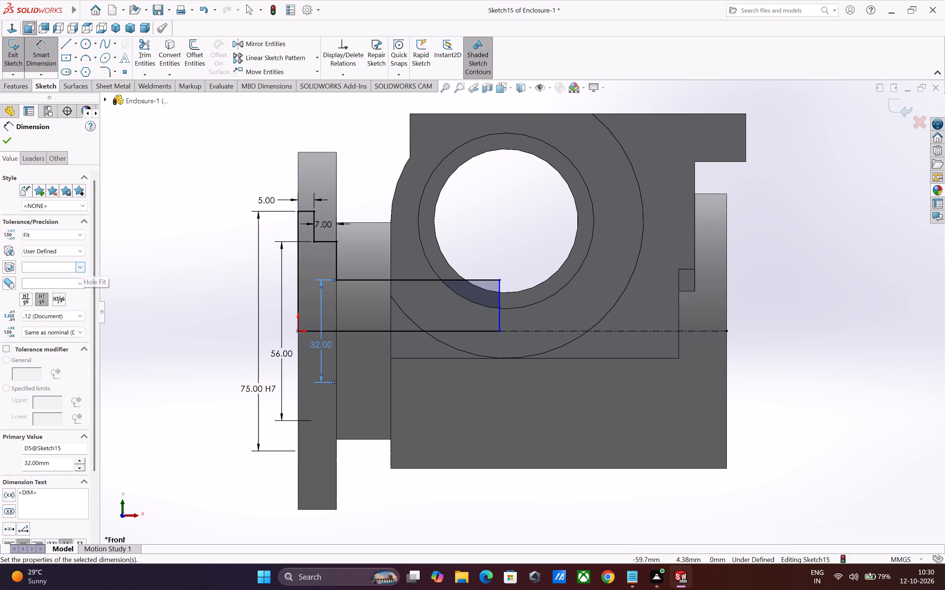
click(63, 298)
click(81, 268)
scroll(42, 351, down, 2)
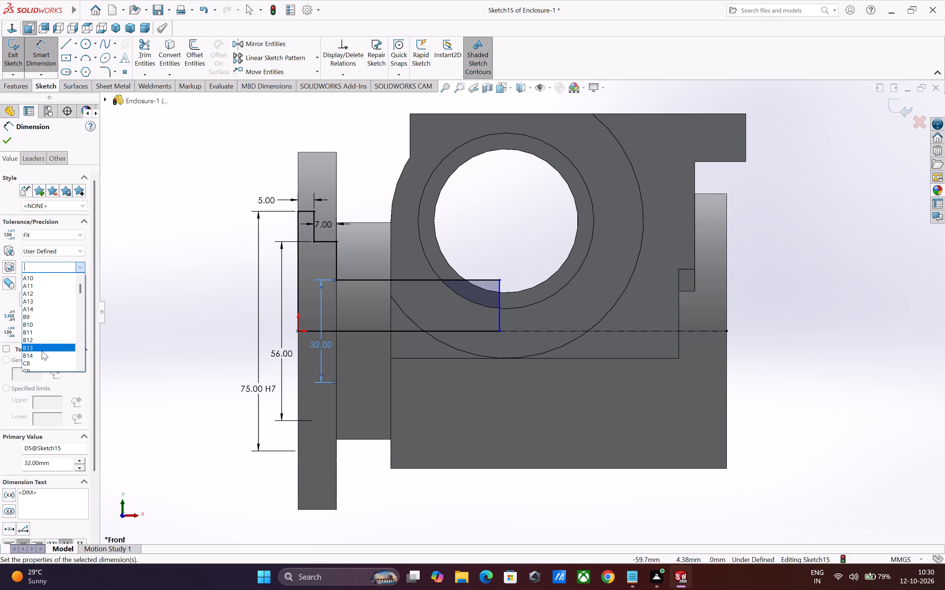
scroll(42, 351, down, 10)
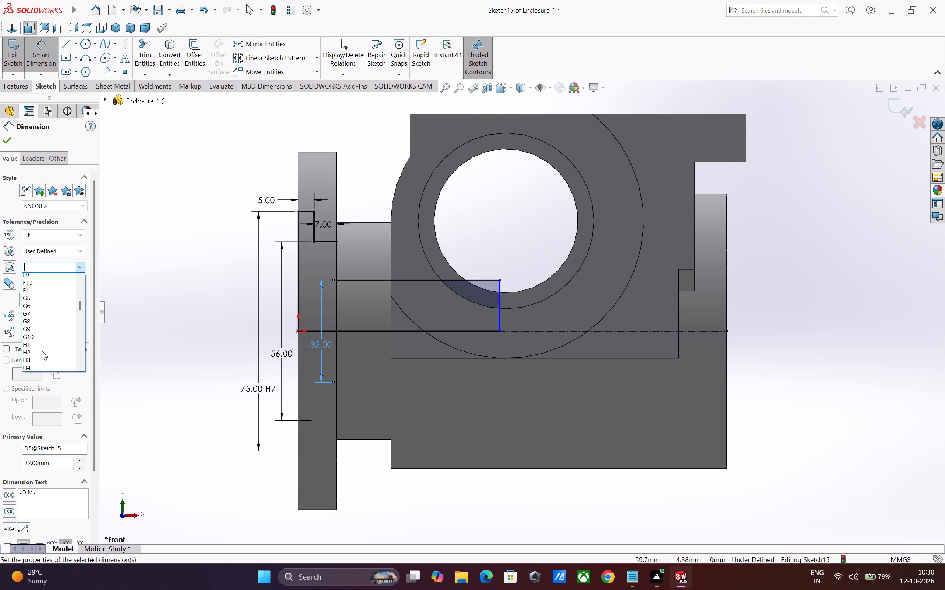
scroll(42, 351, down, 5)
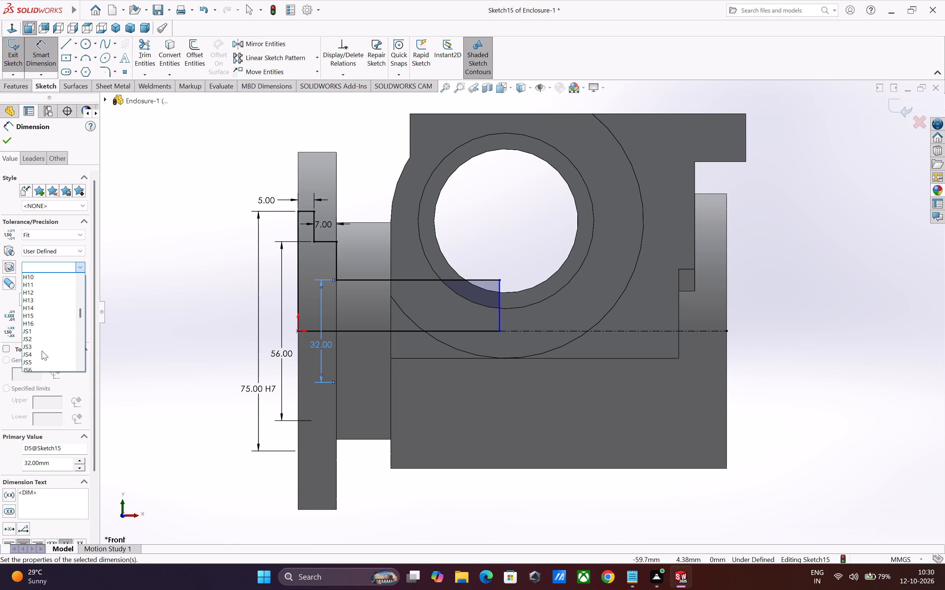
scroll(42, 351, down, 1)
click(27, 351)
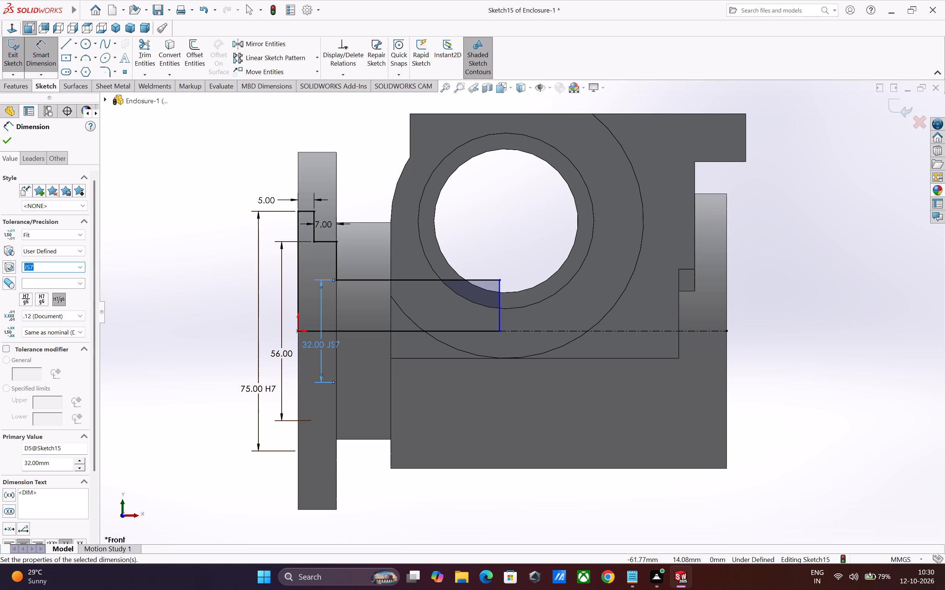
click(83, 267)
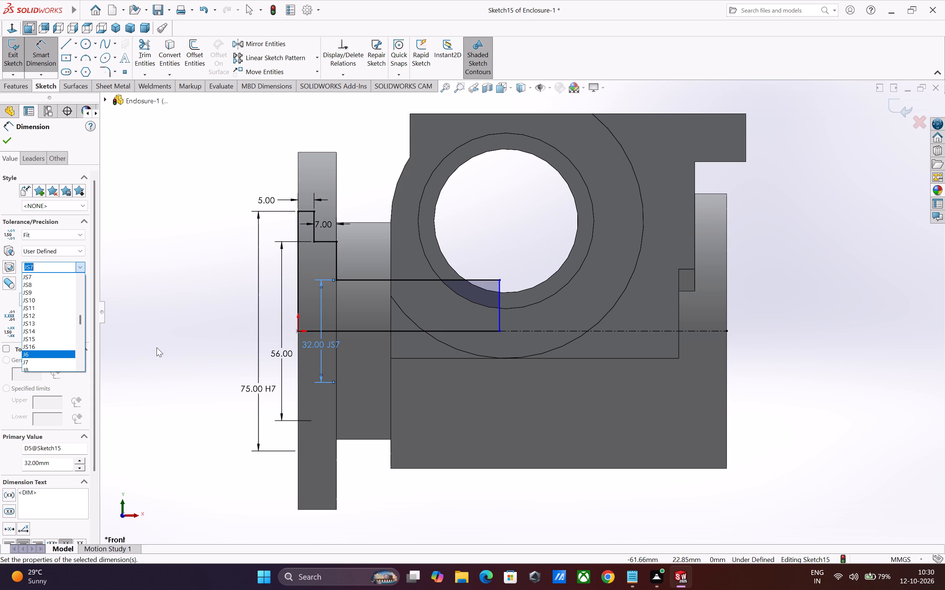
click(42, 359)
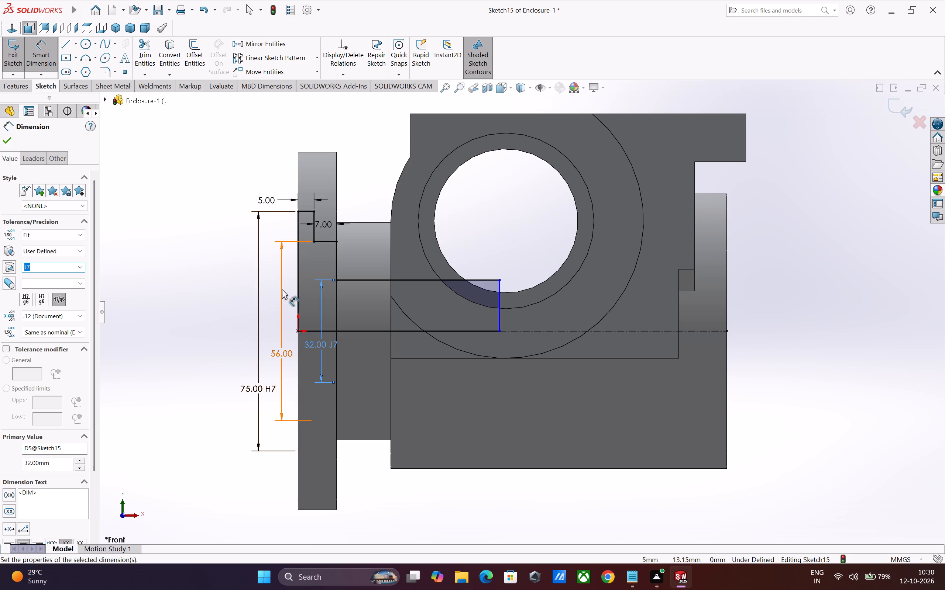
click(4, 139)
click(182, 235)
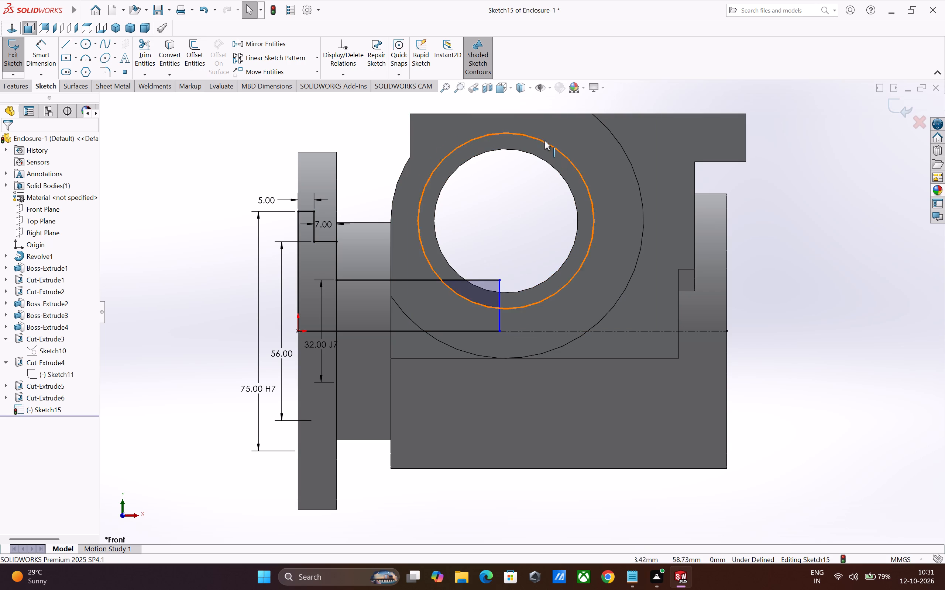
Show hidden lines and make the profile's inner vertical end line collinear with the hidden cavity wall edge nearest the flange.
click(529, 91)
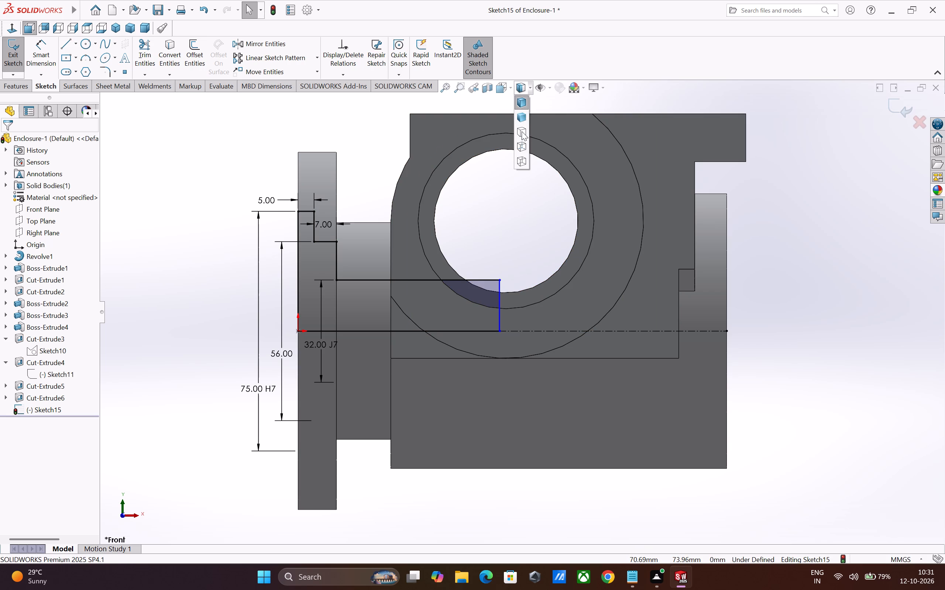
click(521, 147)
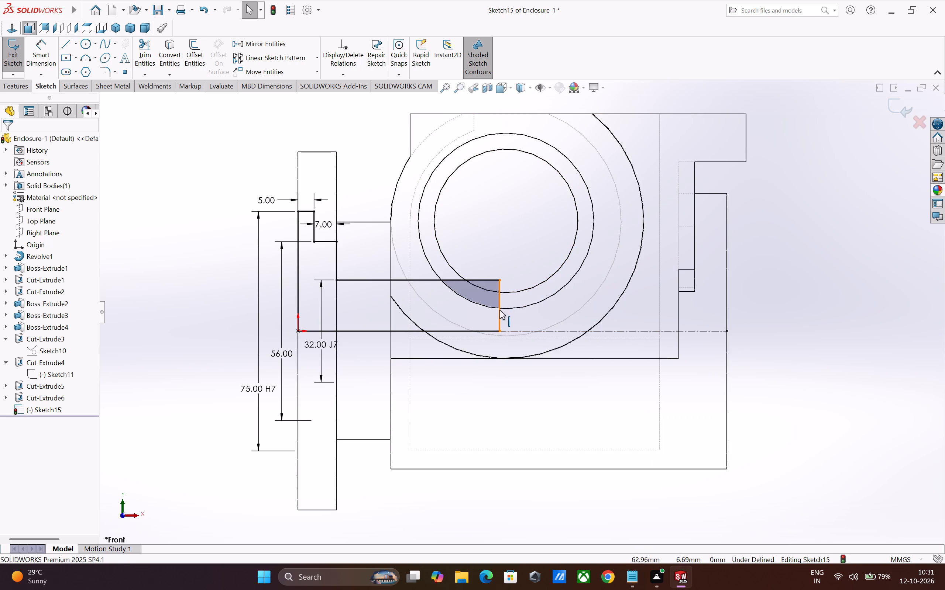
click(499, 312)
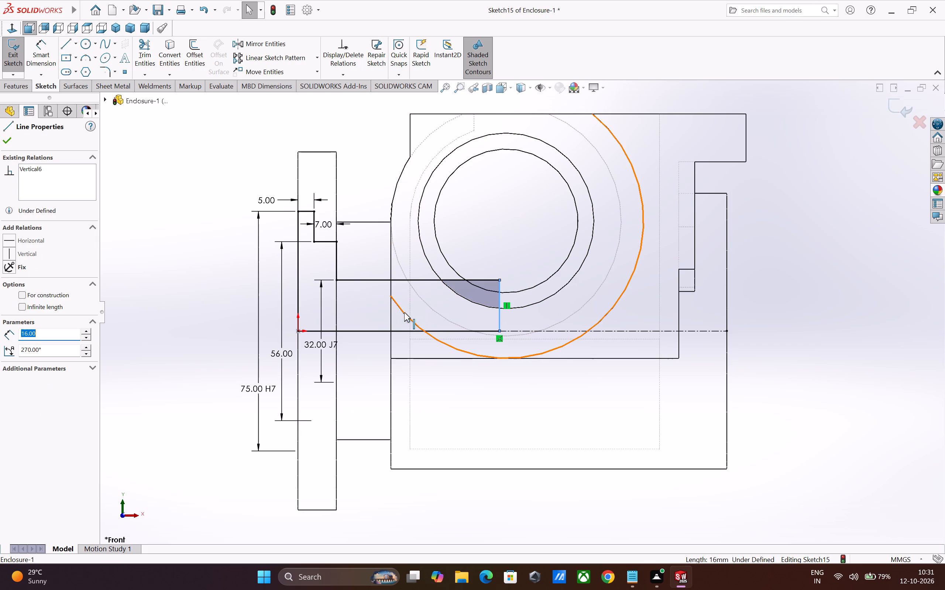
ctrl+click(409, 310)
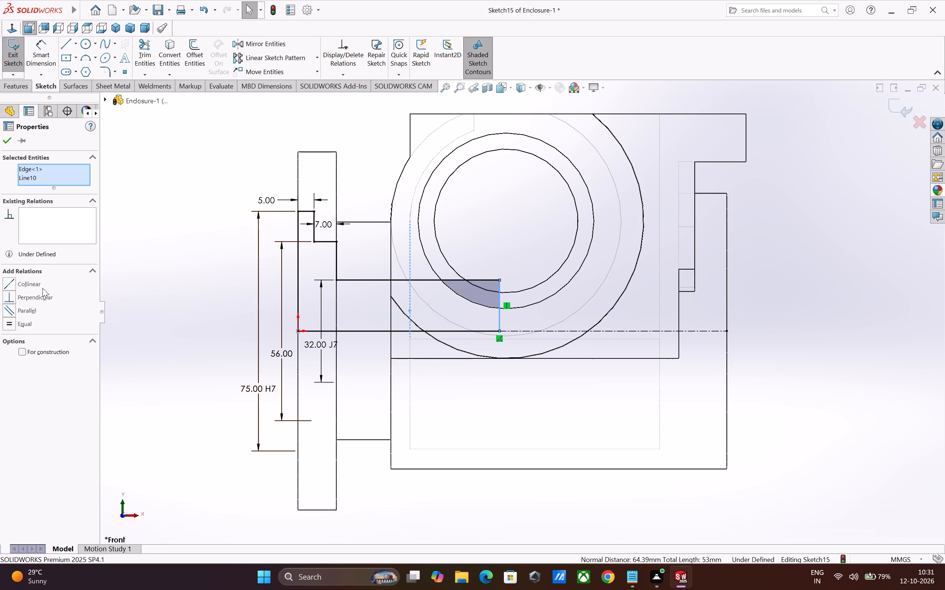
click(35, 287)
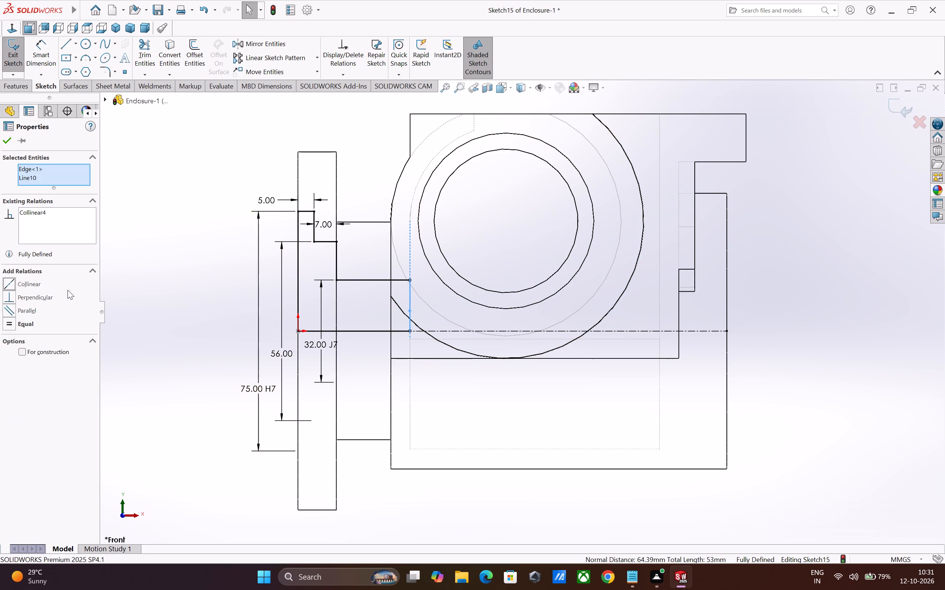
click(6, 142)
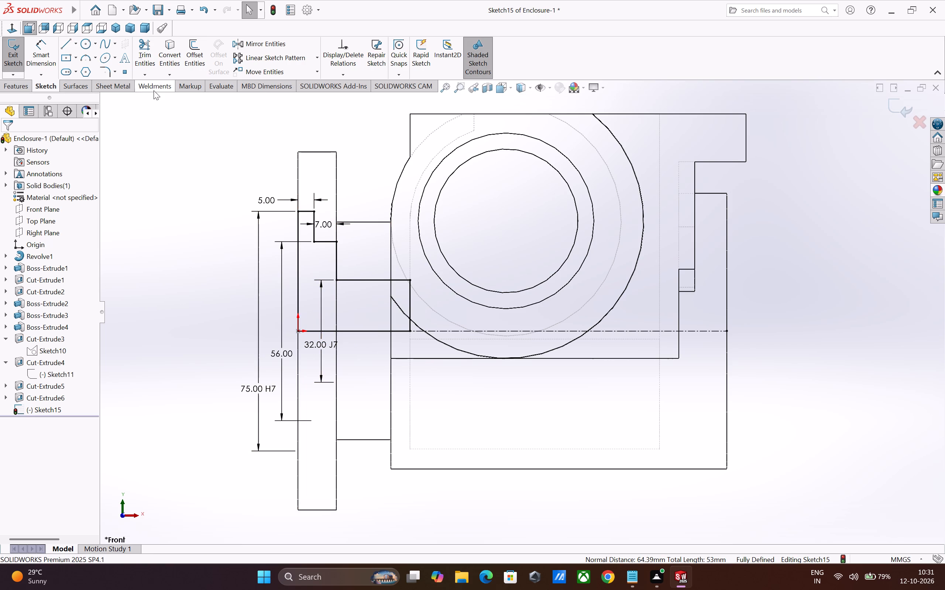
Revolve-cut the stepped profile 360° about the centerline, restoring the shaded-with-edges display.
click(10, 84)
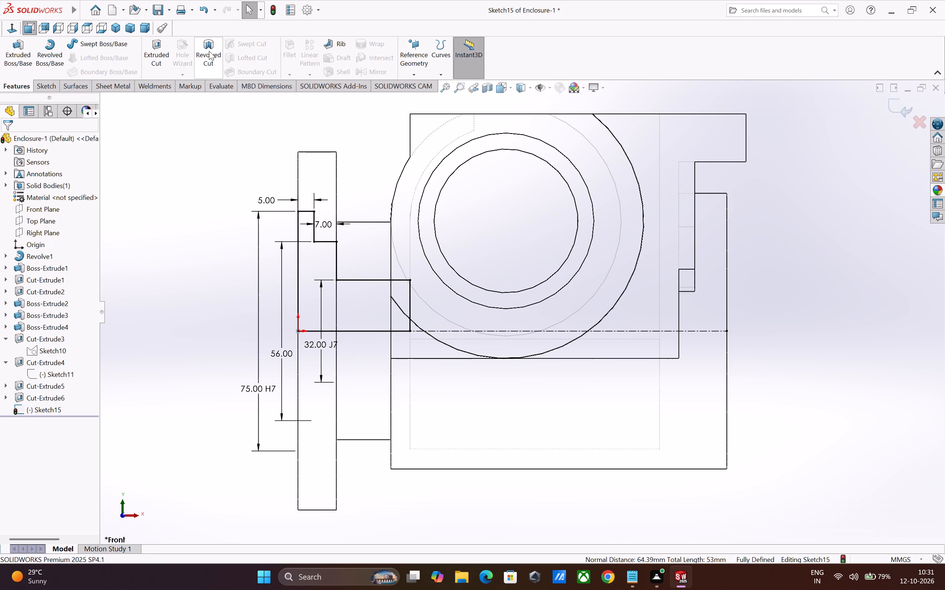
click(209, 51)
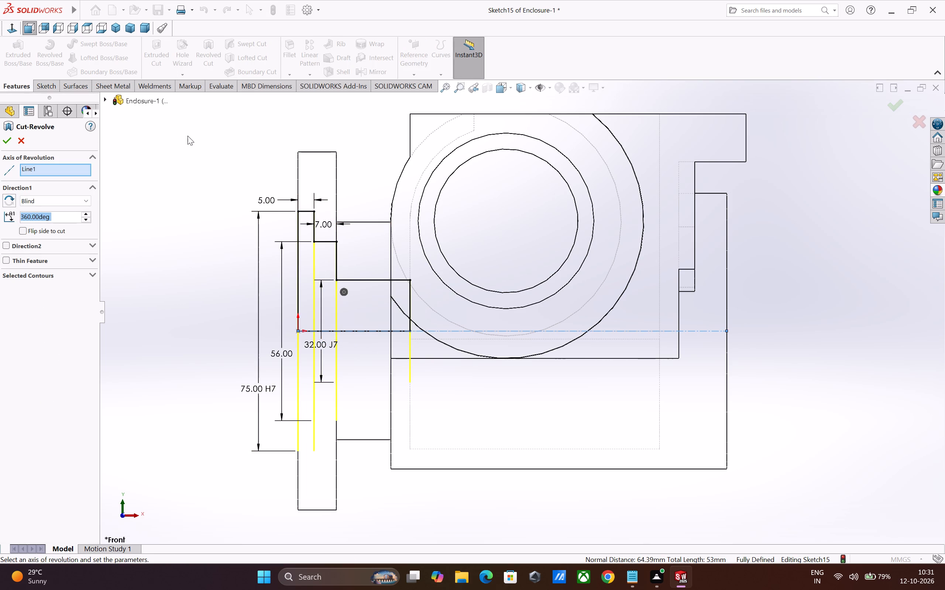
click(529, 89)
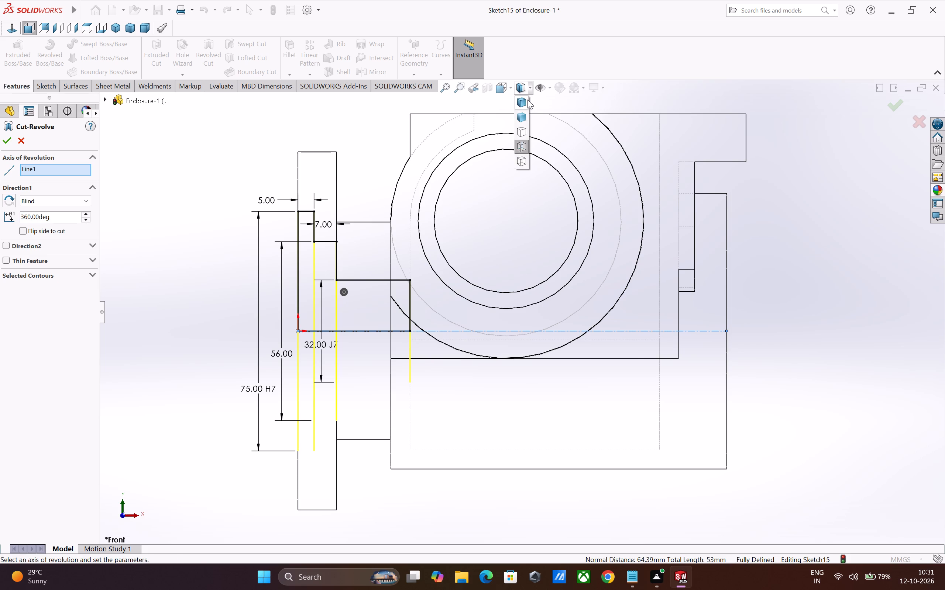
click(523, 100)
middle_drag(223, 258, 276, 258)
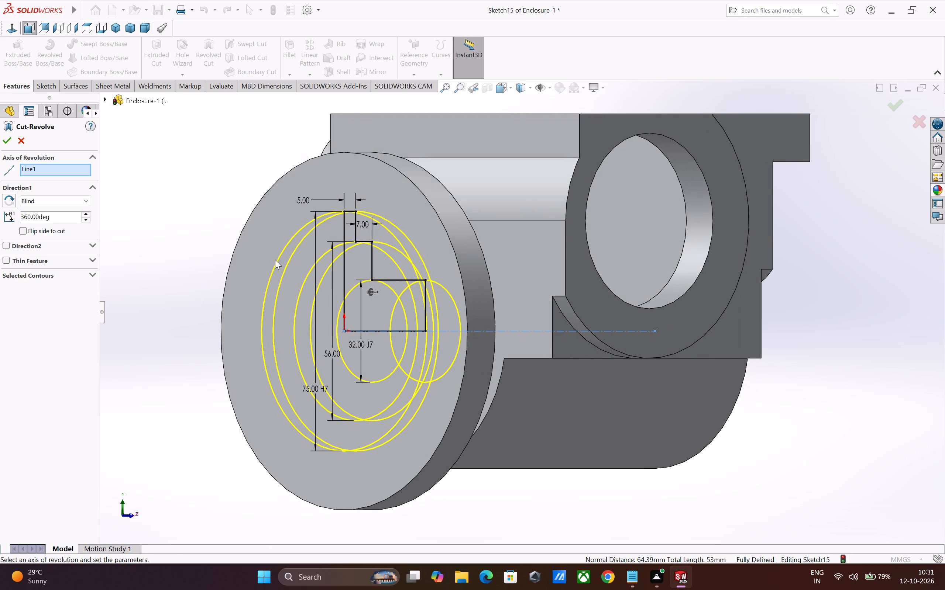
click(4, 140)
Examine the stepped bore in the flange and the whole body from several angles.
click(184, 265)
middle_drag(206, 283, 240, 275)
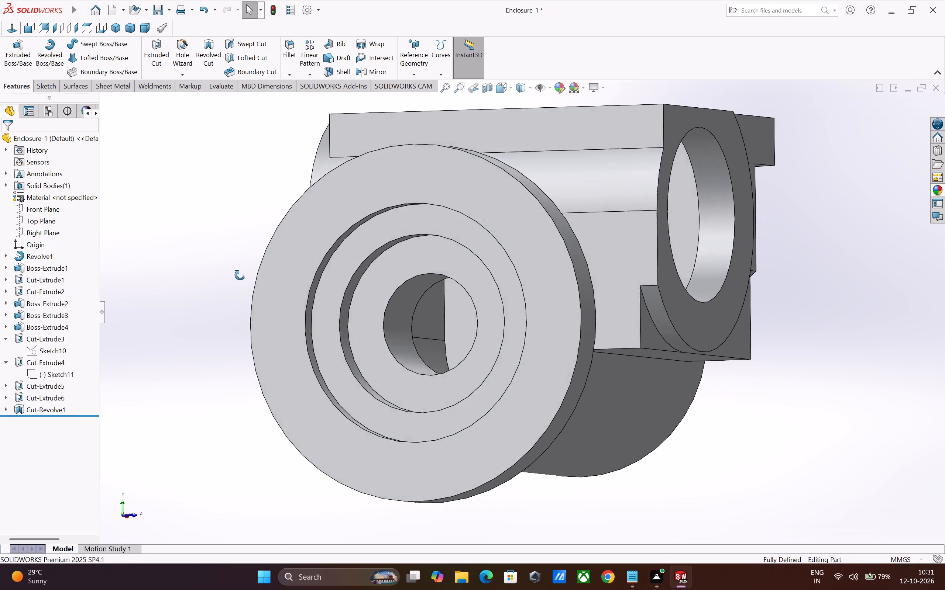
middle_drag(240, 275, 266, 261)
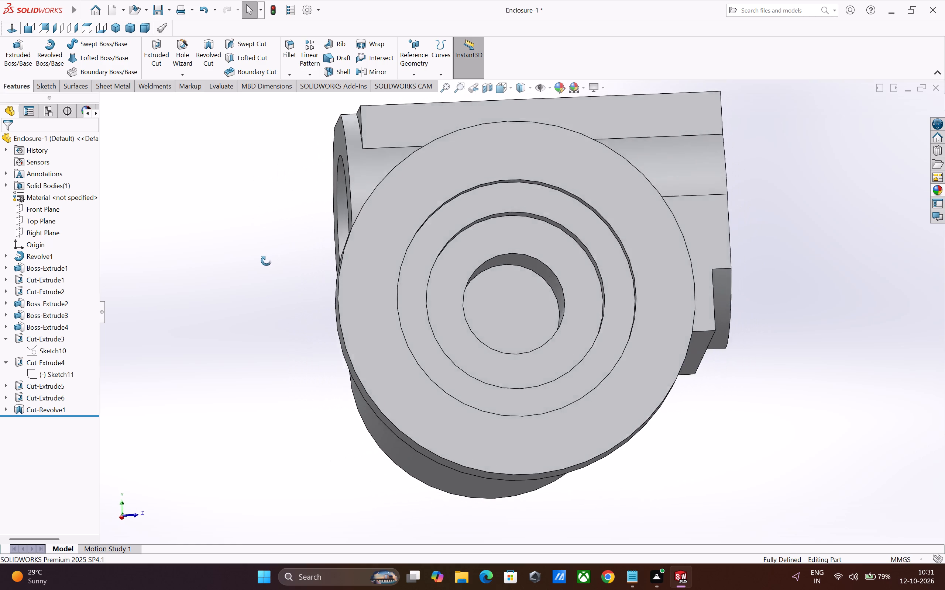
middle_drag(266, 261, 221, 277)
middle_drag(215, 300, 151, 327)
scroll(155, 326, up, 3)
middle_drag(348, 339, 429, 332)
scroll(348, 339, up, 4)
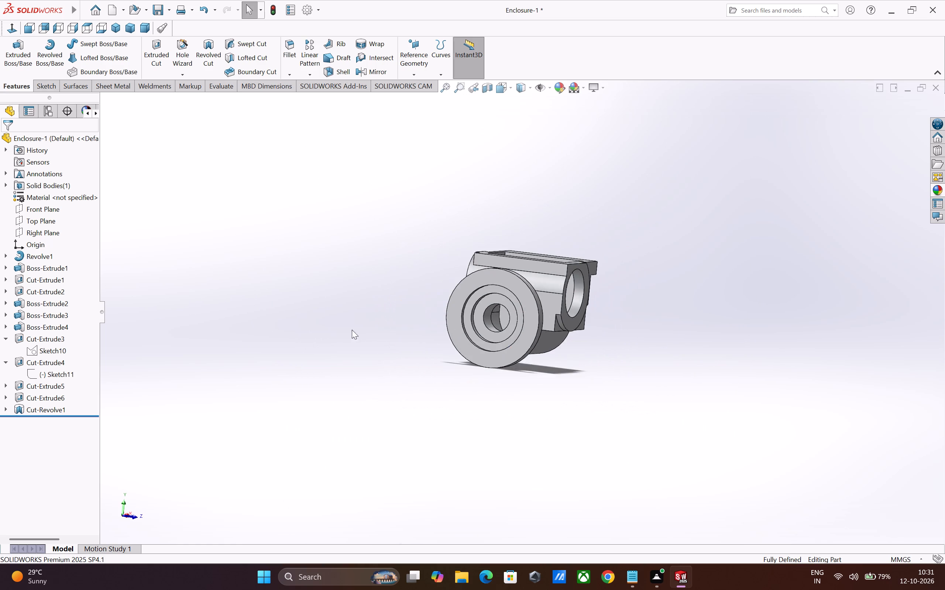
Examine the flange, its stepped bore and the body's side openings from several angles.
middle_drag(283, 312, 210, 370)
scroll(337, 306, up, 1)
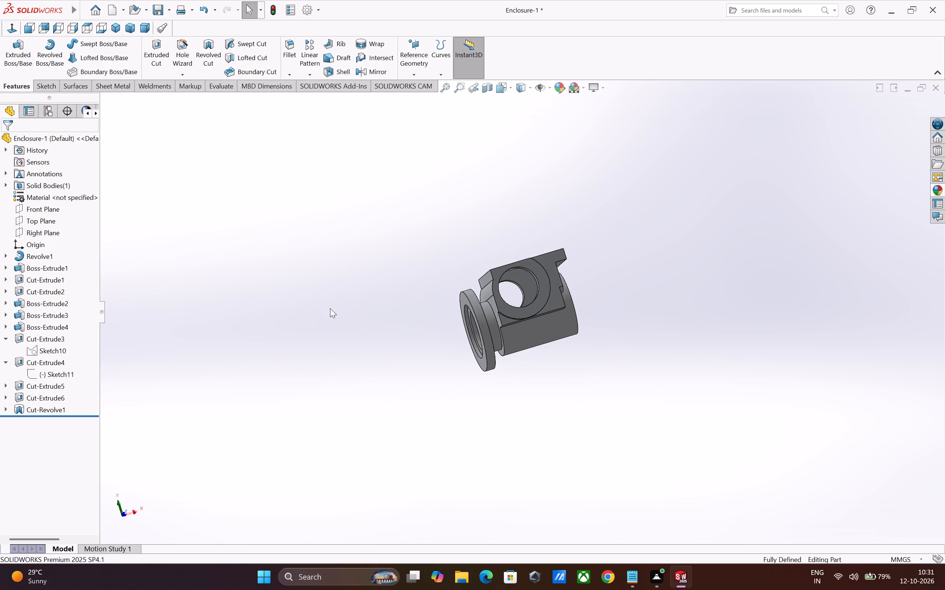
middle_drag(329, 322, 312, 329)
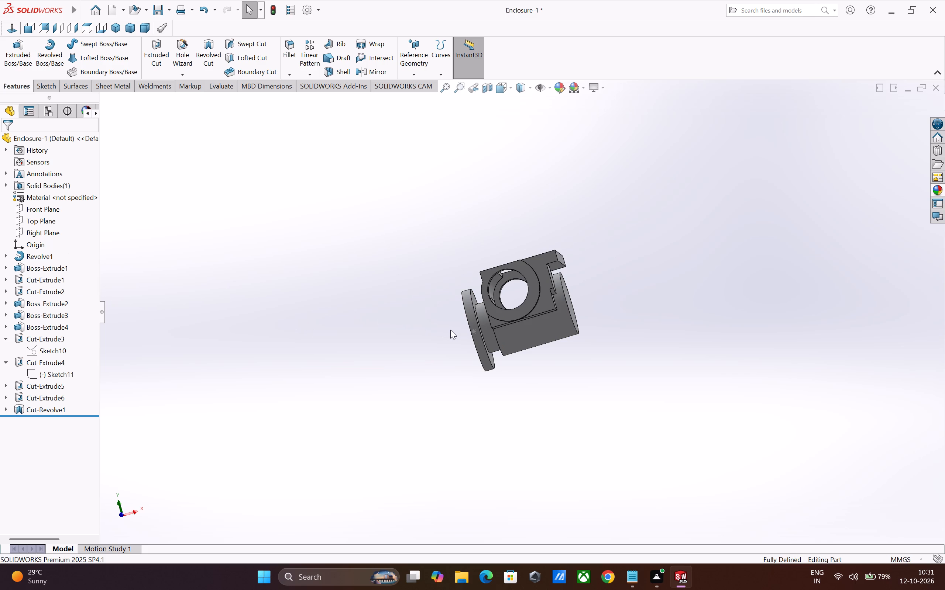
scroll(447, 325, up, 1)
scroll(378, 294, up, 2)
scroll(508, 241, down, 2)
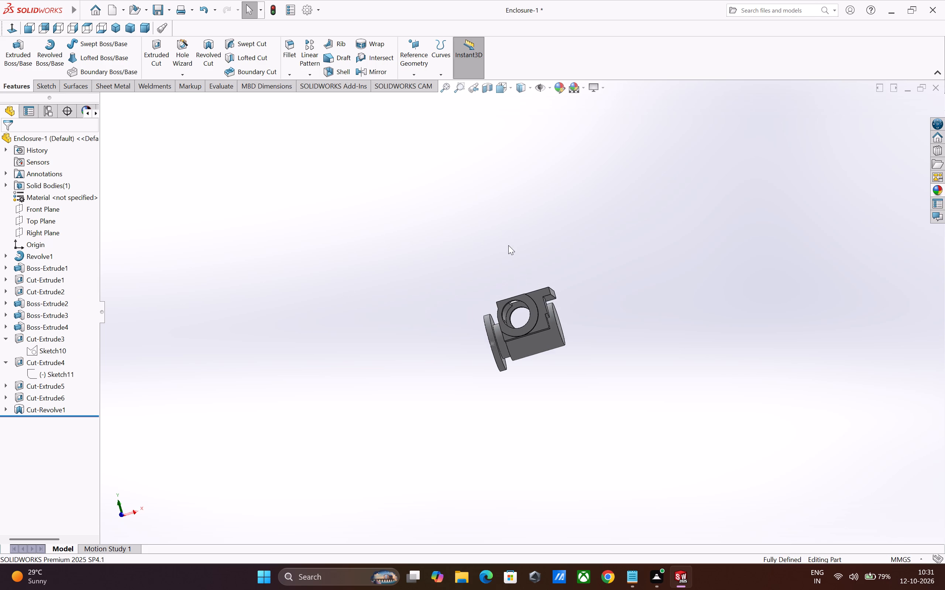
scroll(508, 248, down, 2)
scroll(371, 312, down, 2)
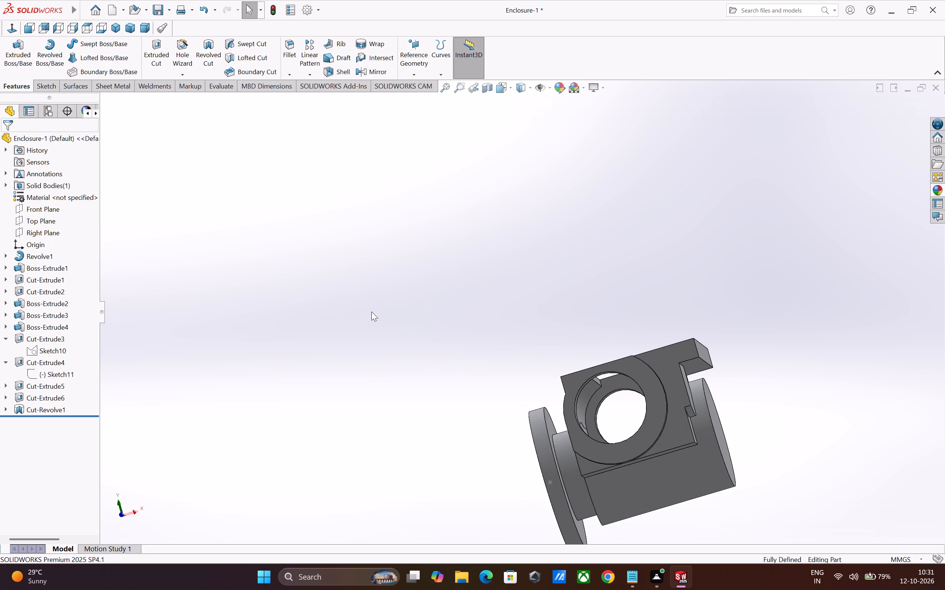
scroll(271, 312, up, 6)
scroll(396, 311, up, 3)
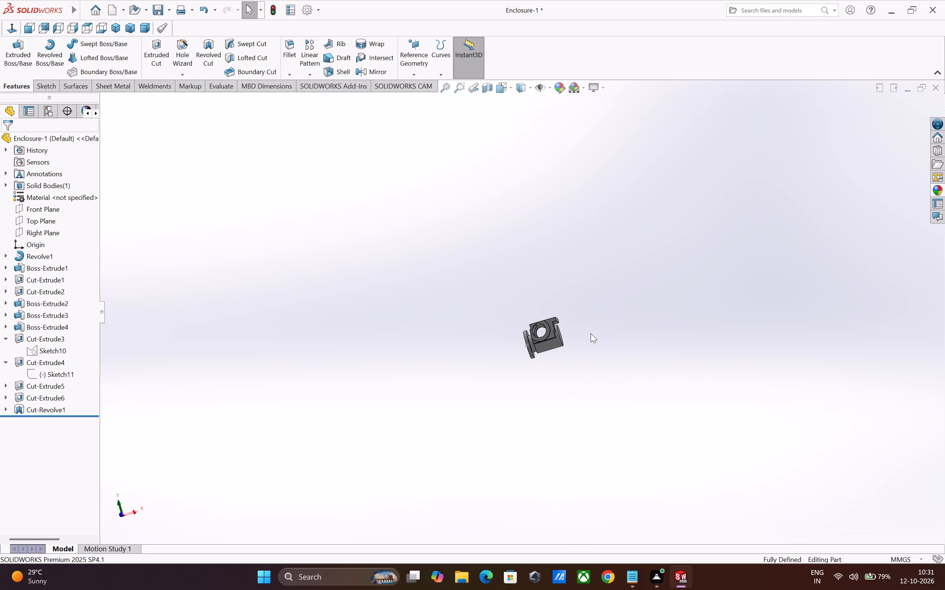
scroll(590, 334, down, 10)
click(508, 388)
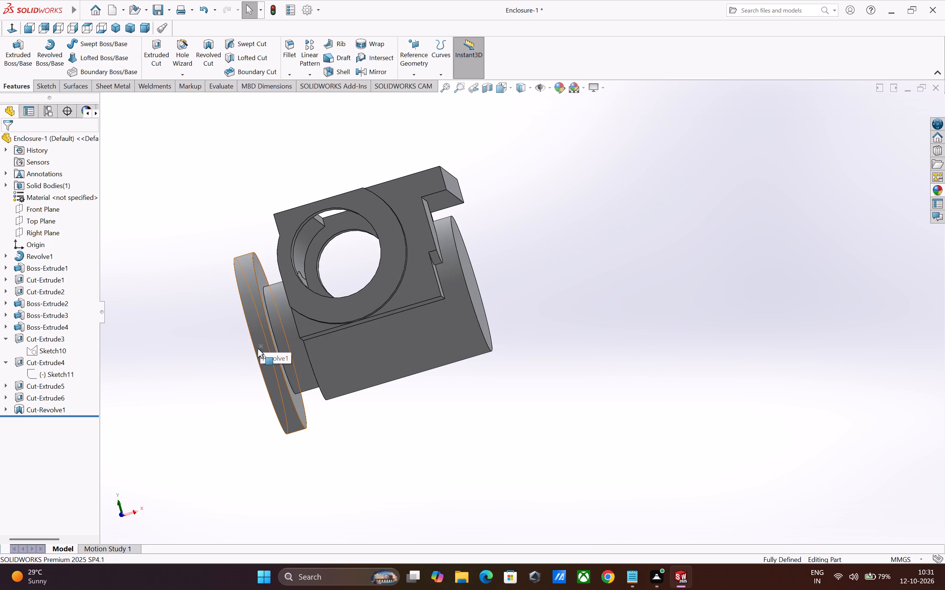
key(Escape)
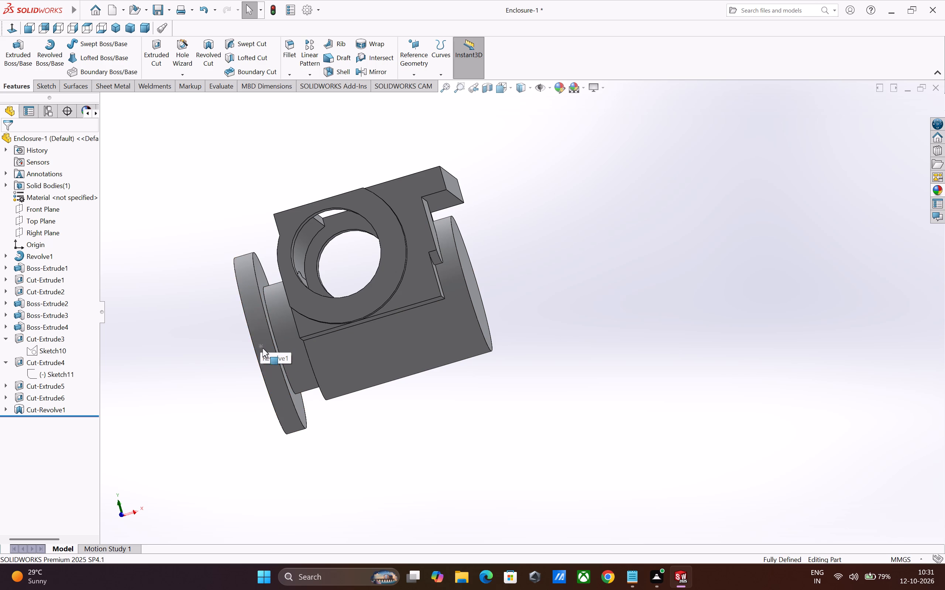
key(Escape)
key(Escape)
click(229, 358)
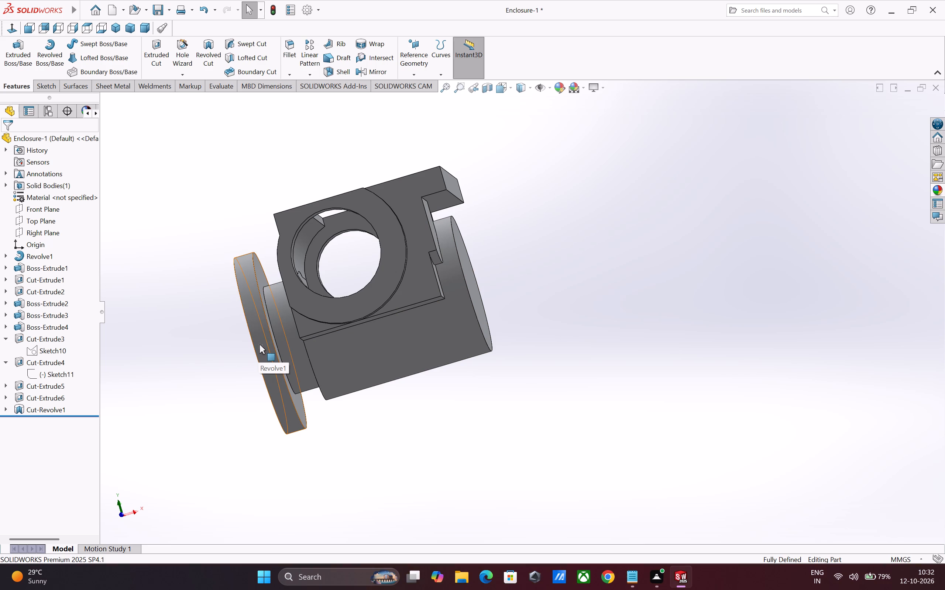
click(260, 344)
key(Escape)
middle_drag(402, 427, 457, 408)
key(Escape)
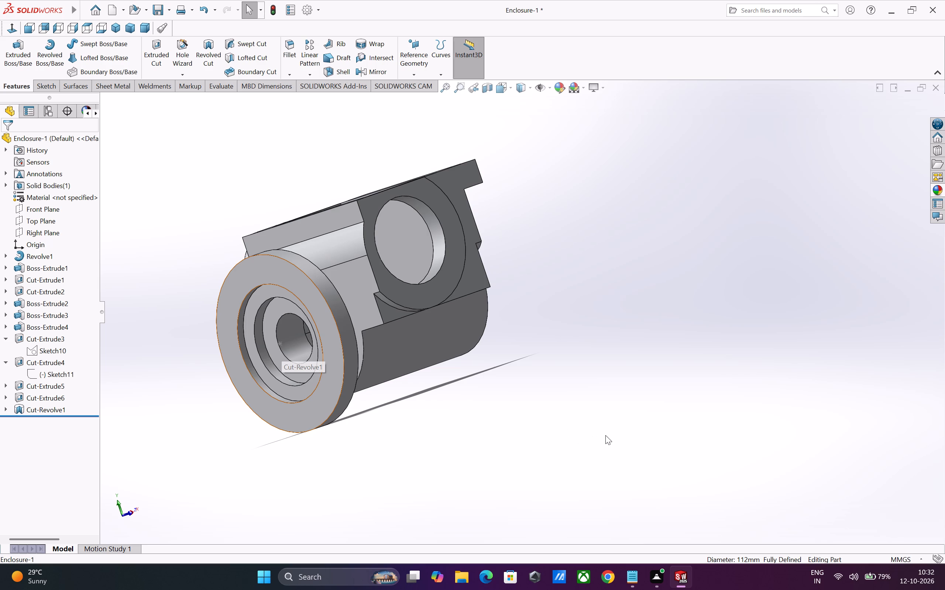
middle_drag(508, 392, 535, 382)
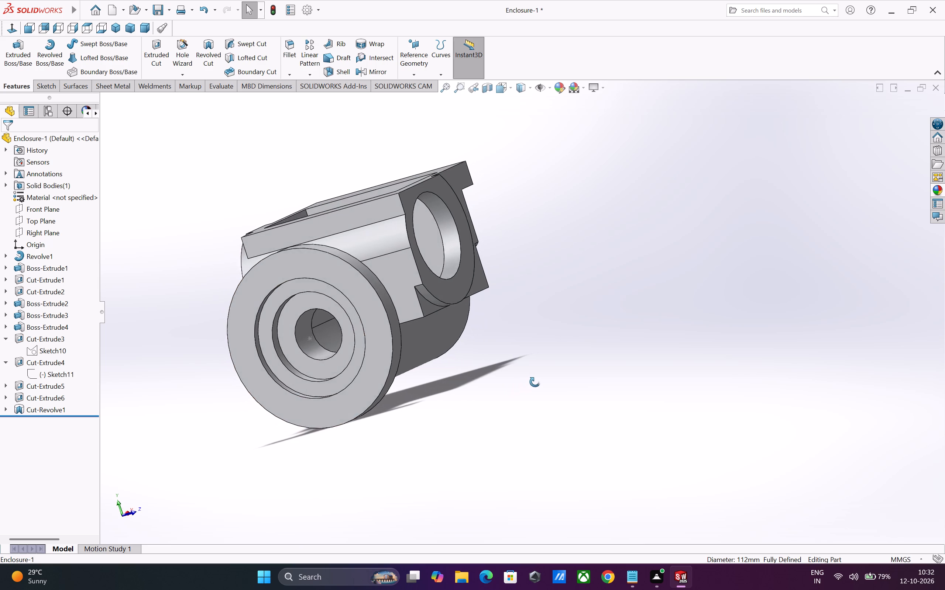
middle_drag(535, 382, 540, 383)
scroll(540, 383, up, 1)
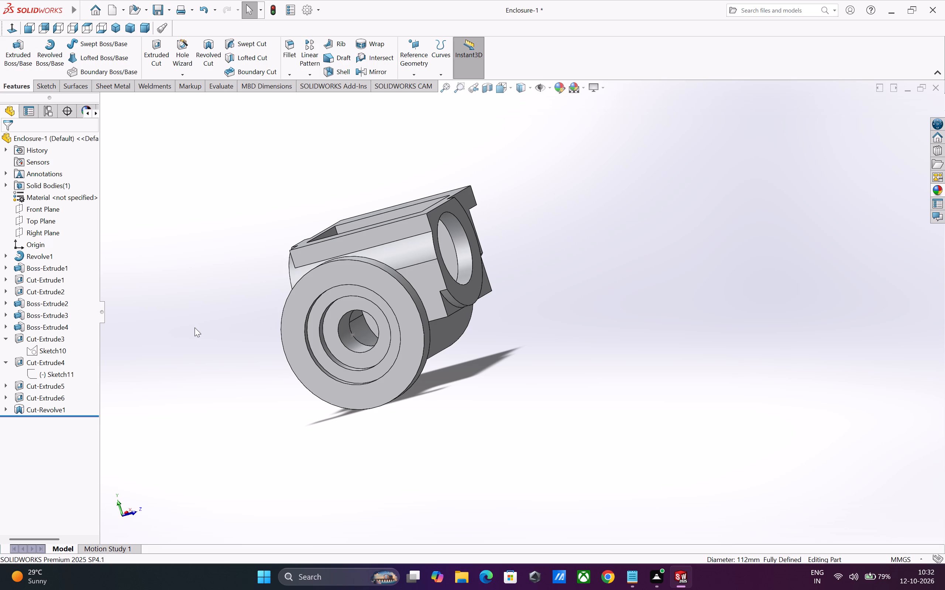
scroll(481, 300, down, 5)
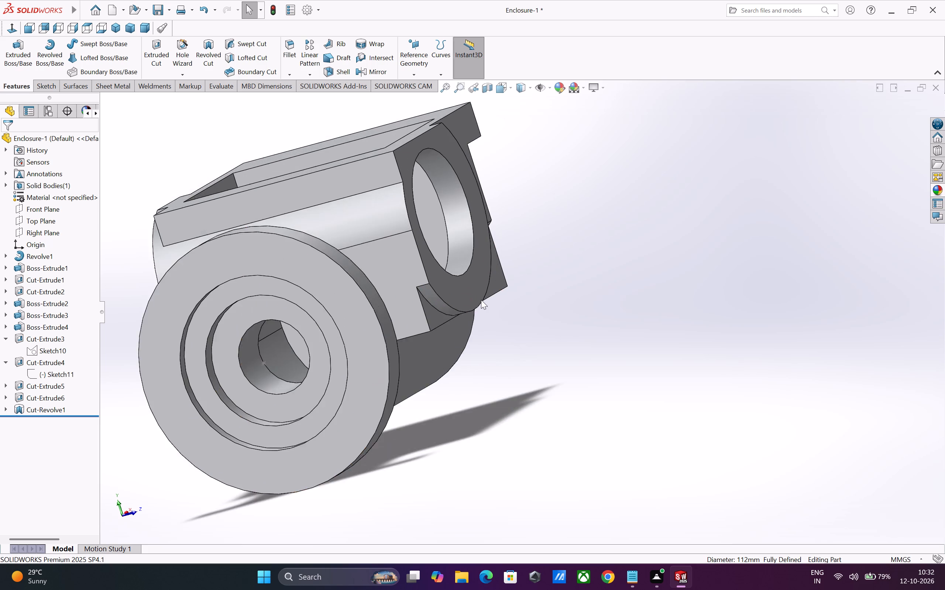
scroll(472, 300, up, 9)
scroll(461, 292, down, 1)
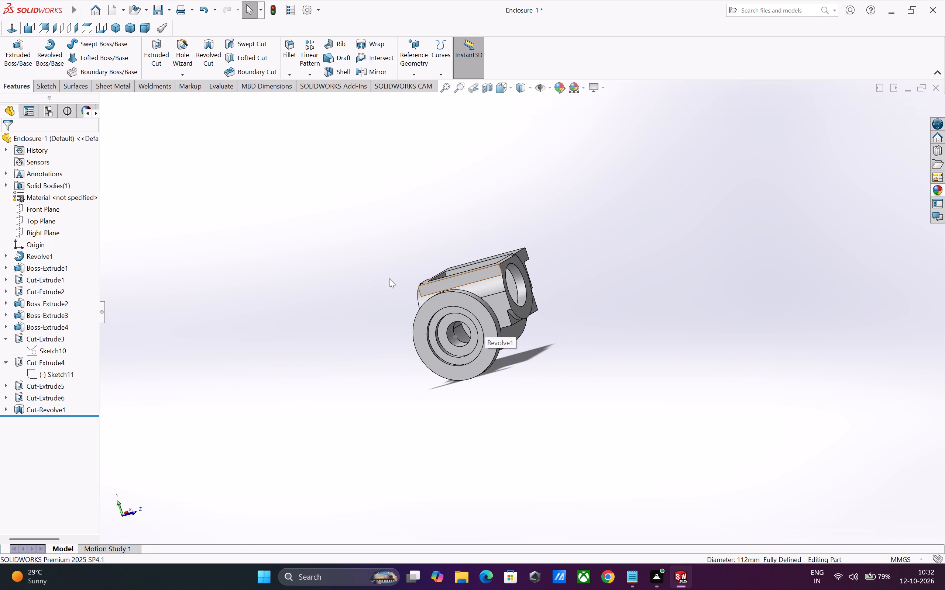
Specify a Hole Wizard straight-tap M6 bottoming hole to DIN, blind 11 mm deep up to the shoulder, with a 10 mm thread depth.
click(185, 60)
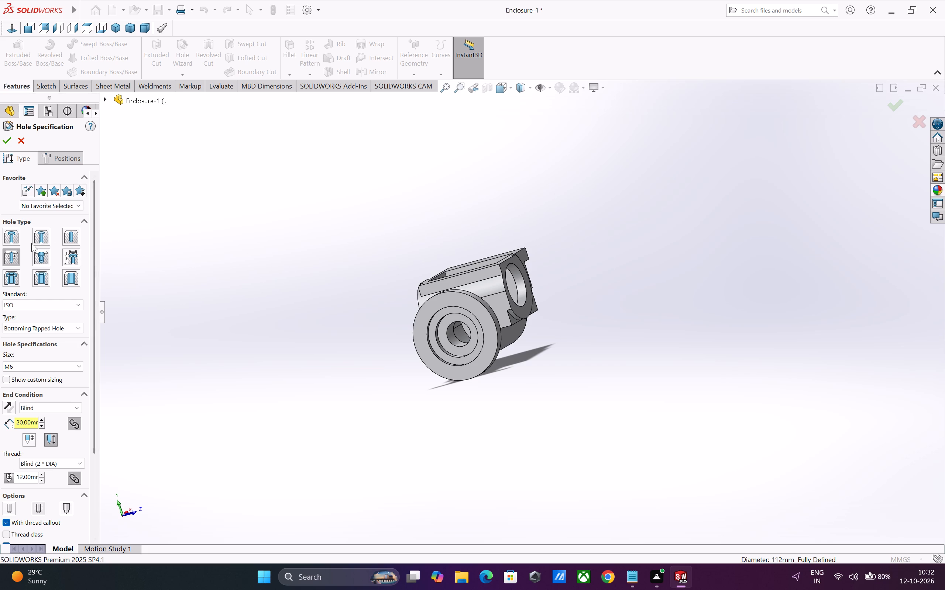
click(14, 258)
click(60, 305)
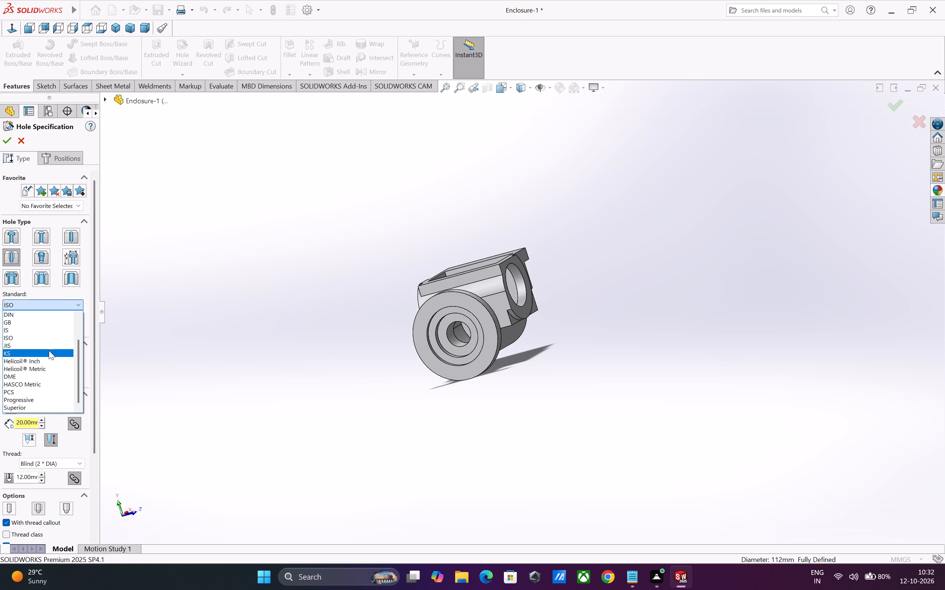
click(34, 312)
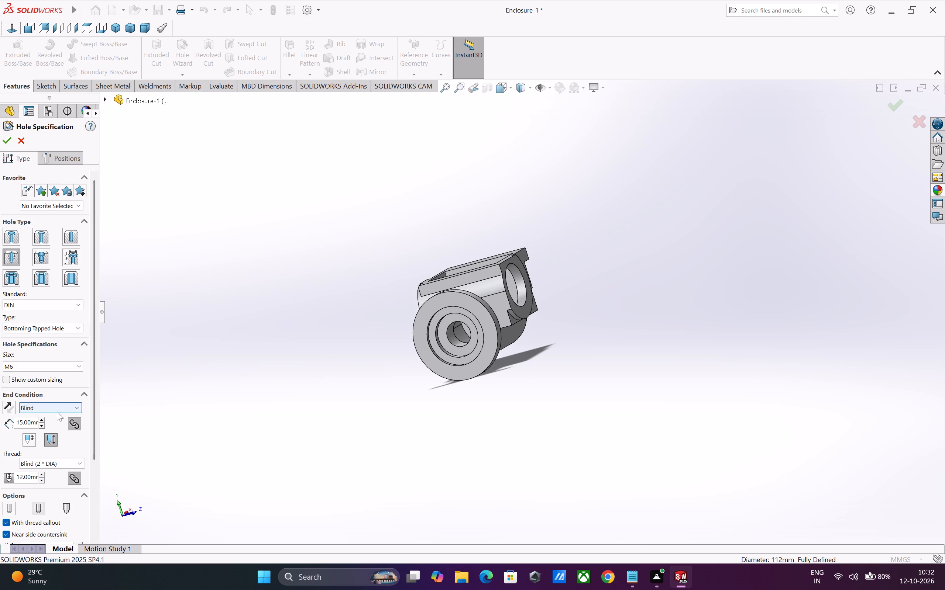
double_click(30, 422)
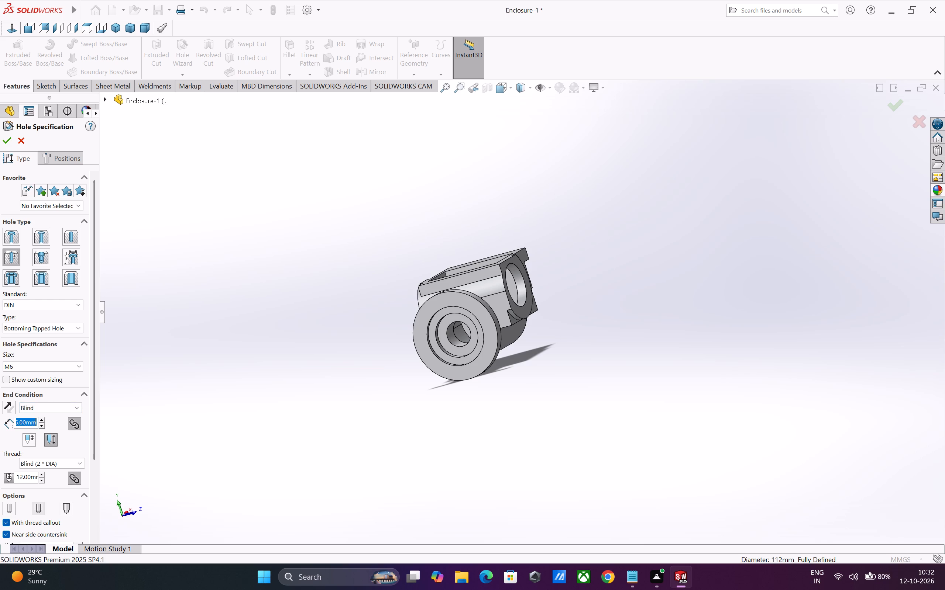
text(11)
key(Return)
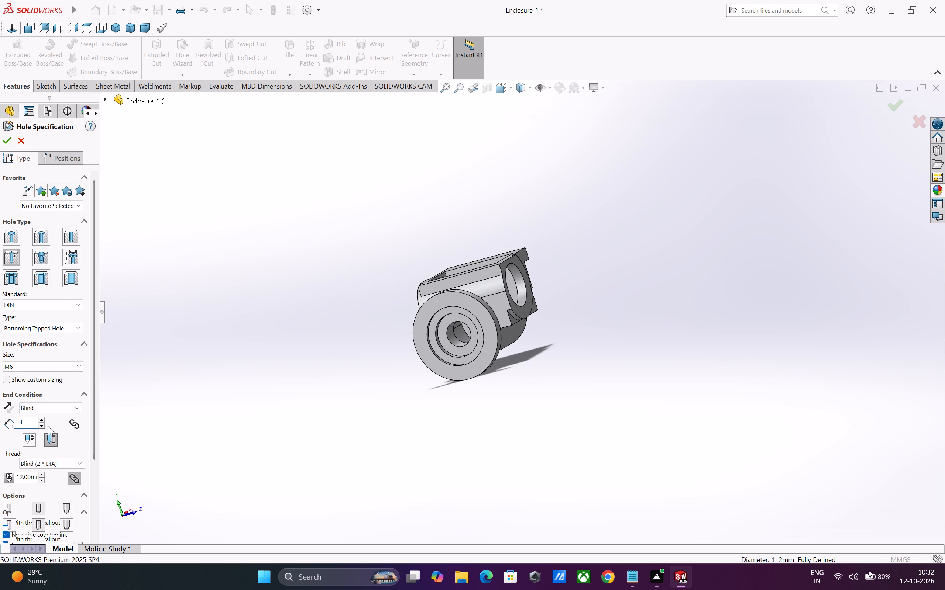
click(30, 441)
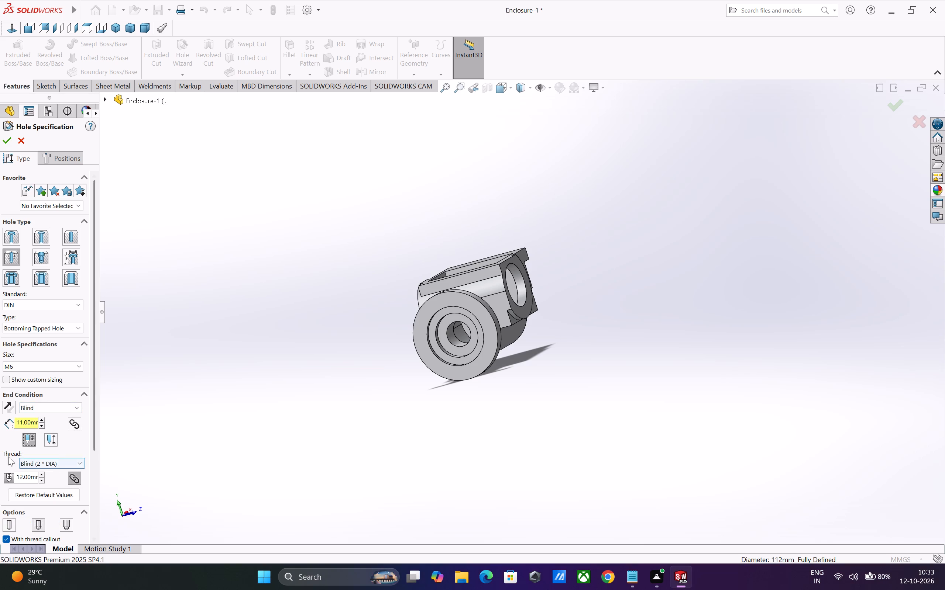
scroll(79, 432, down, 2)
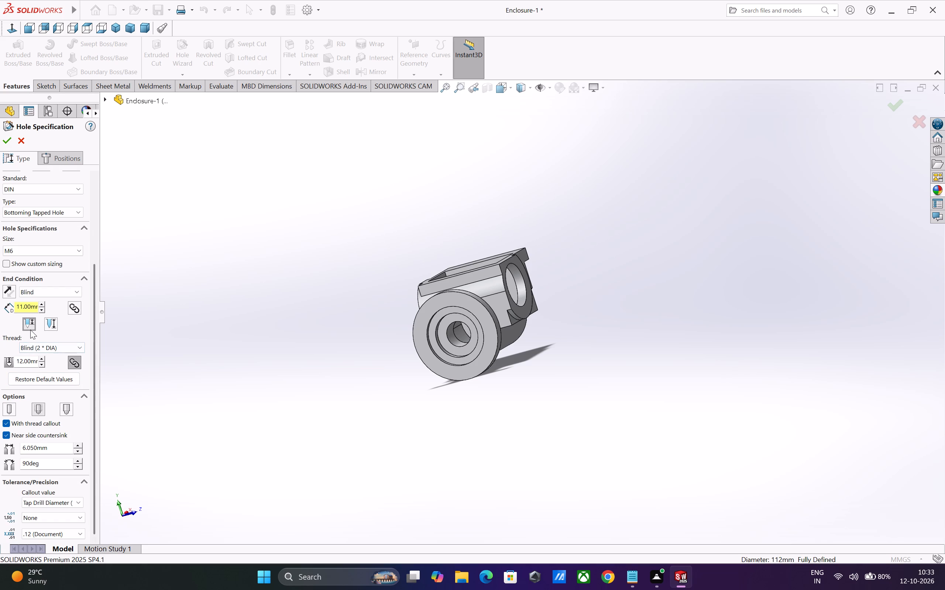
double_click(33, 365)
text(10)
key(Return)
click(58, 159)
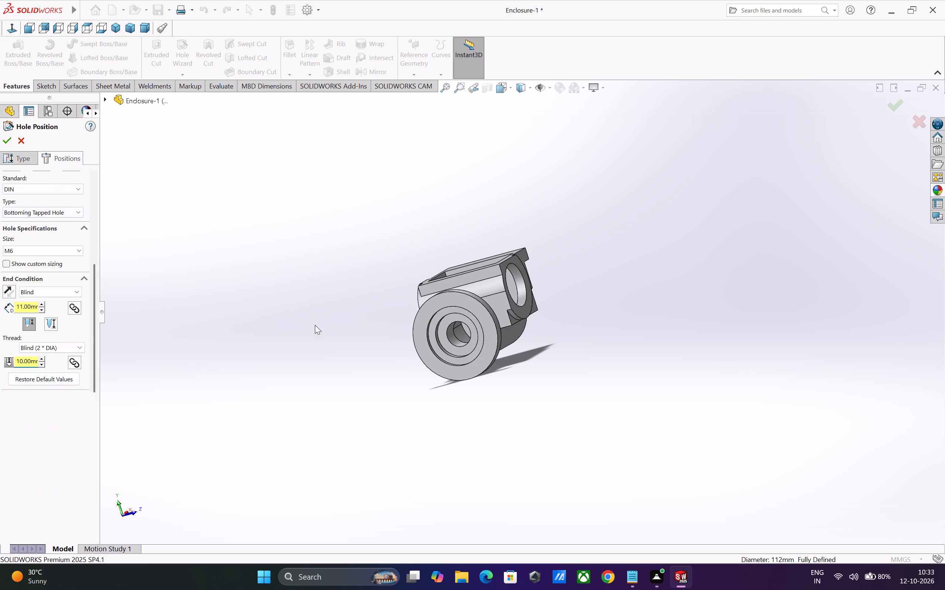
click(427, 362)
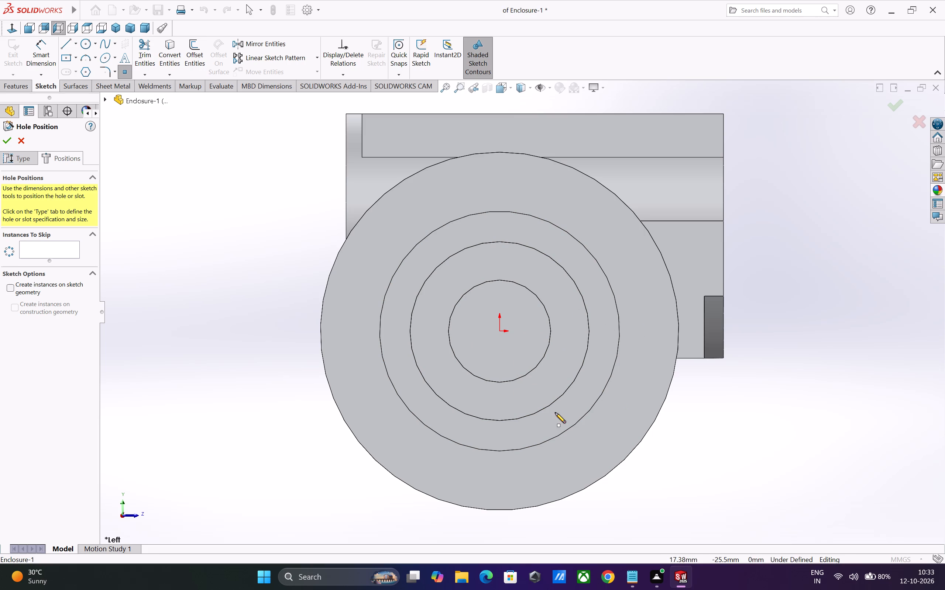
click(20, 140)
Restart the Hole Wizard and set the M6 tapped hole's blind depth to 11 mm up to the shoulder.
click(184, 61)
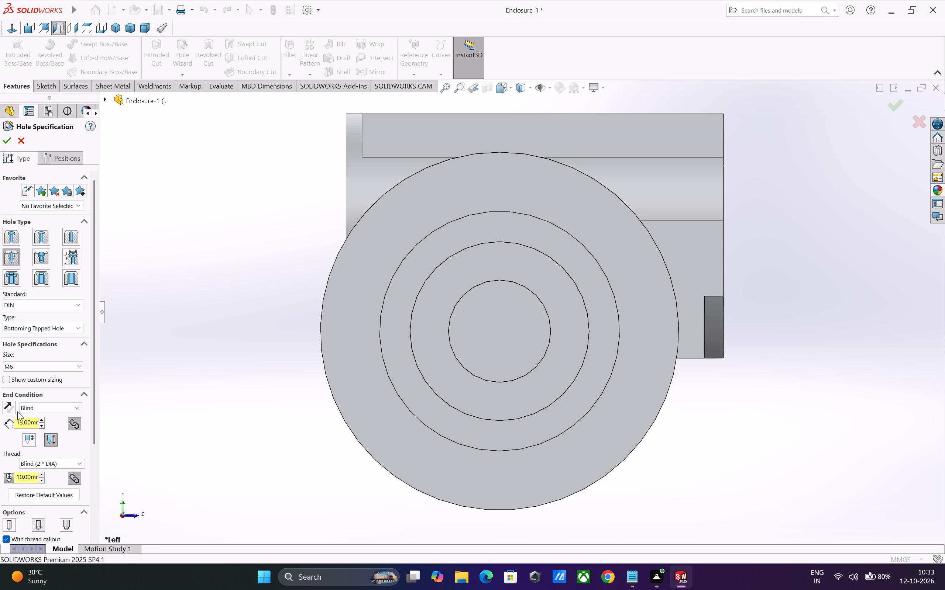
double_click(31, 426)
text(11)
key(Return)
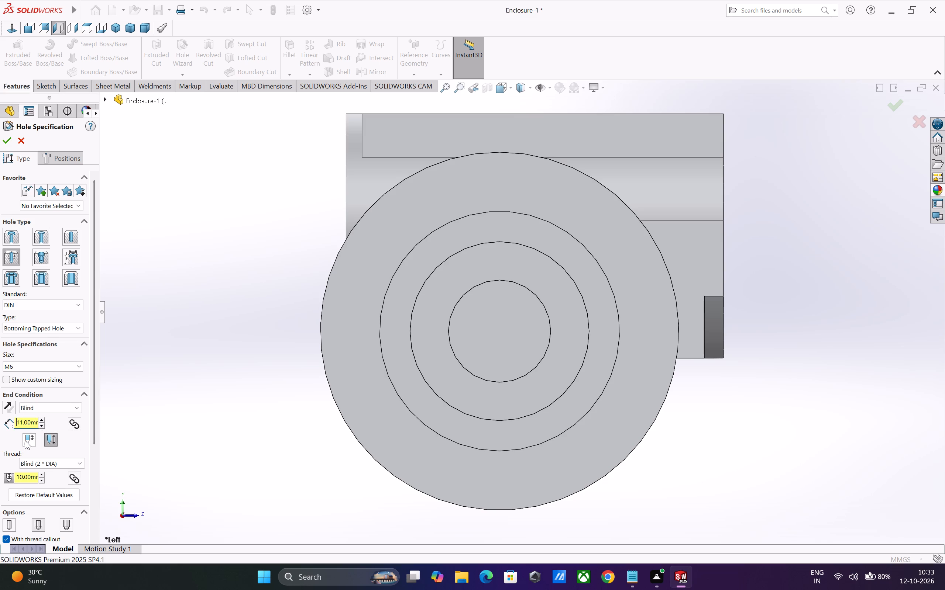
click(27, 440)
click(30, 442)
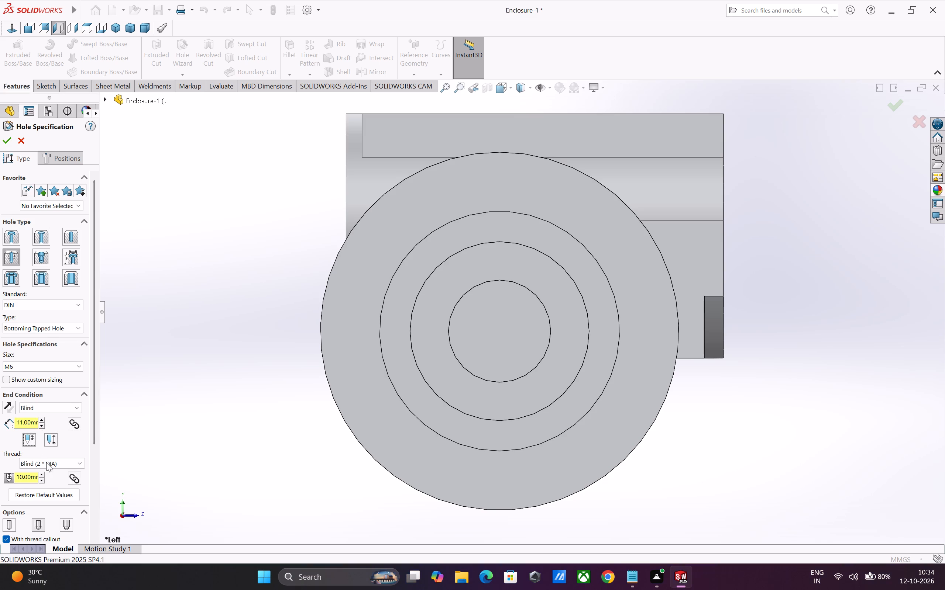
Place the tapped hole's centre on the innermost annular step face of the bore, horizontally aligned about 23 mm from the origin.
click(67, 160)
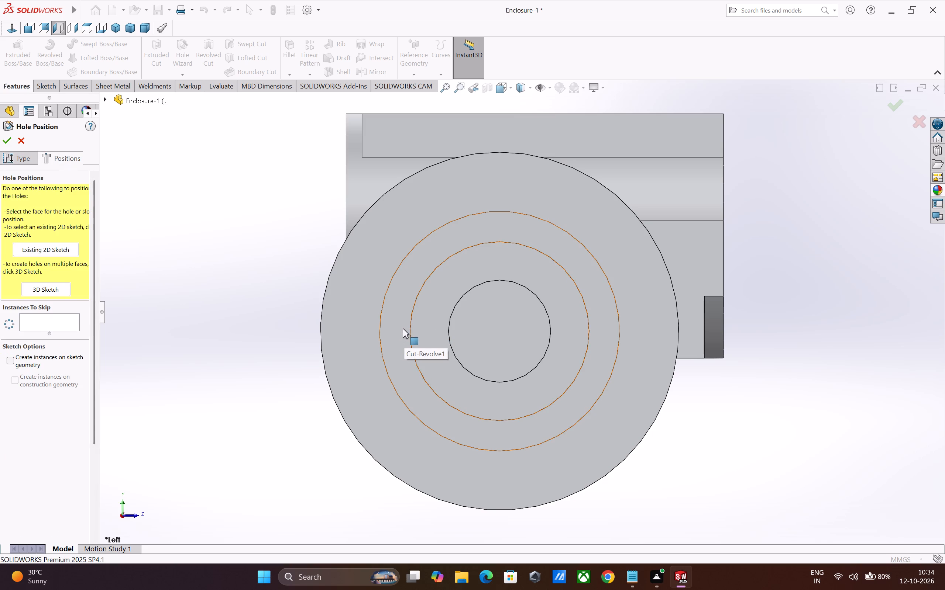
click(424, 329)
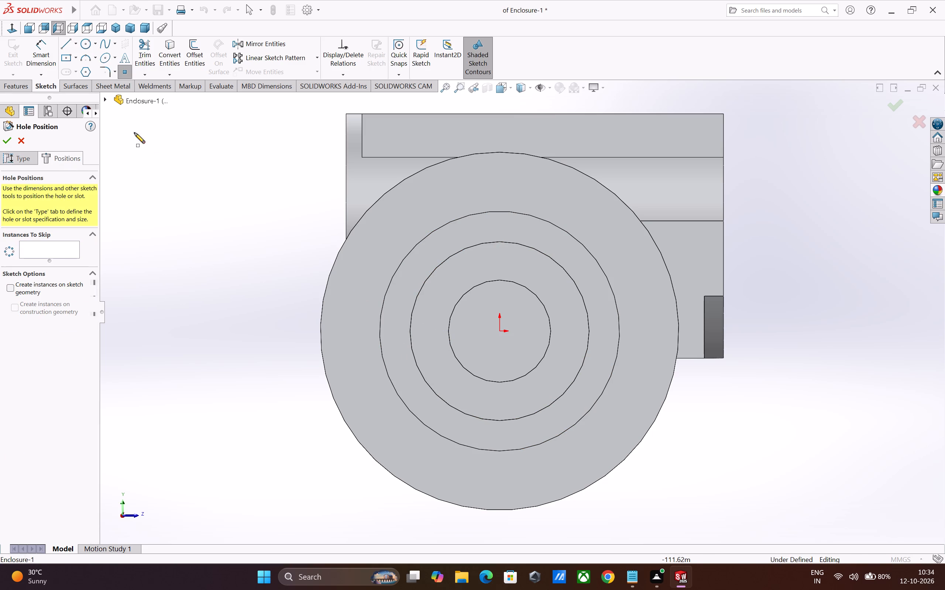
click(428, 331)
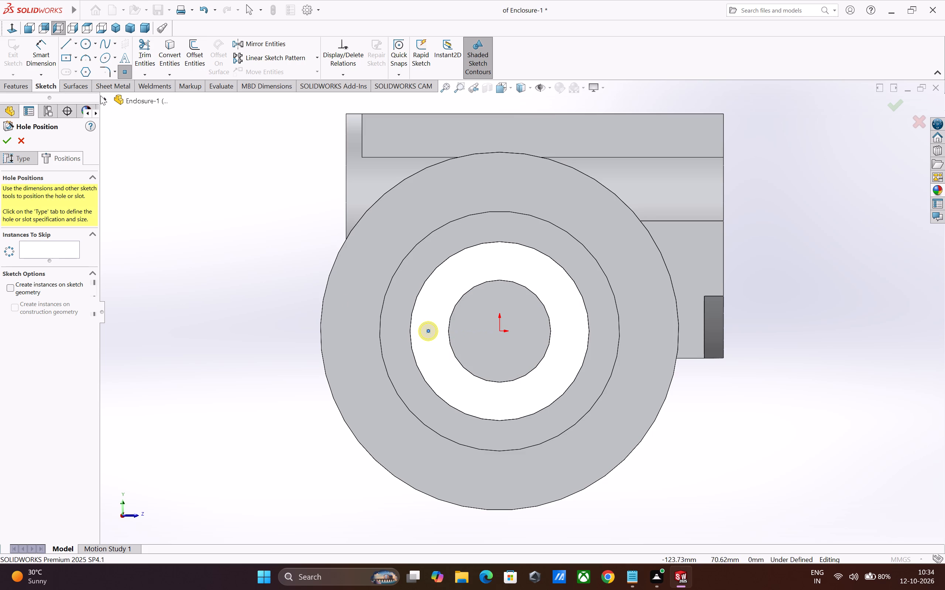
Sketch a construction circle centred on the origin and passing through the hole position point.
click(85, 42)
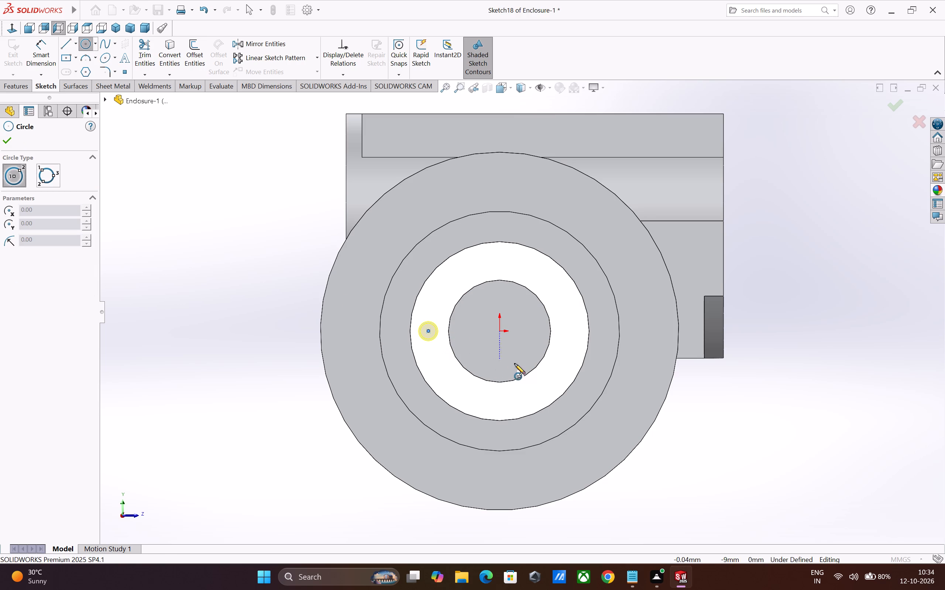
click(499, 332)
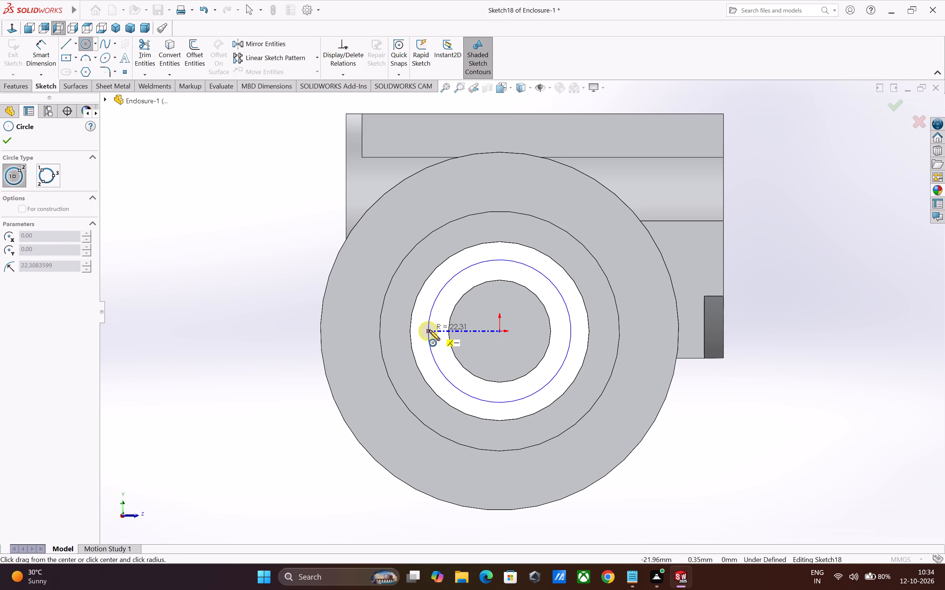
click(429, 330)
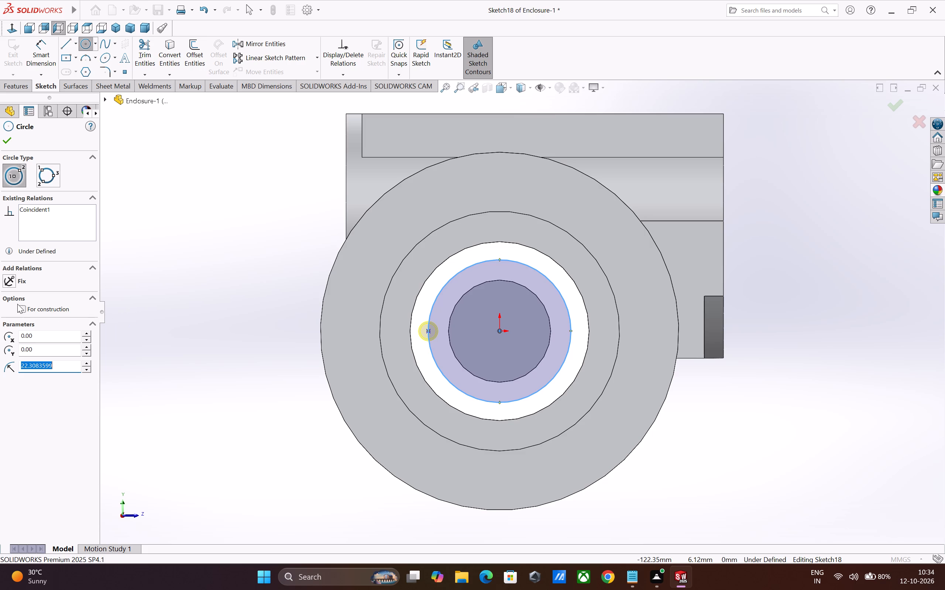
click(24, 309)
click(6, 139)
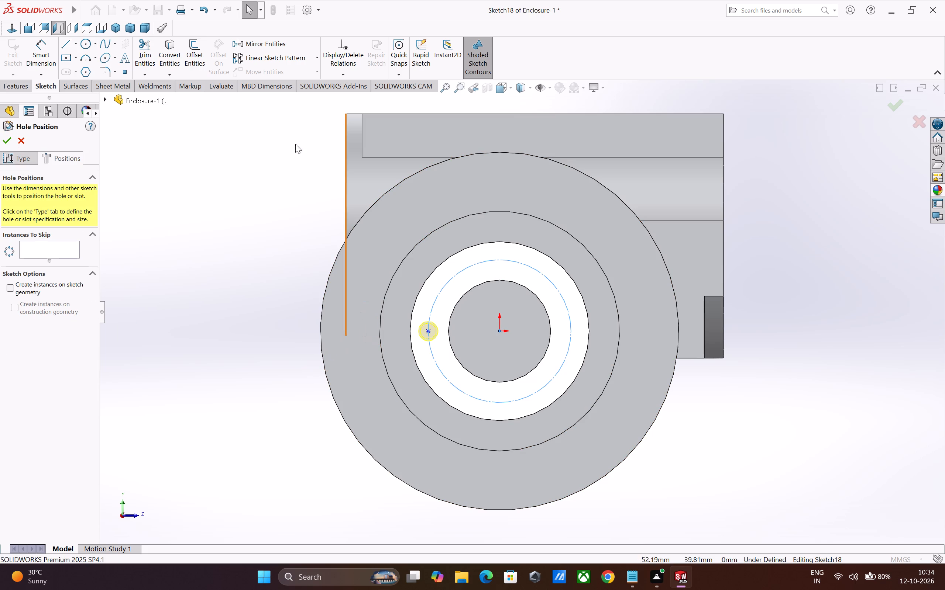
Dimension the construction circle to a 44 mm diameter.
click(46, 59)
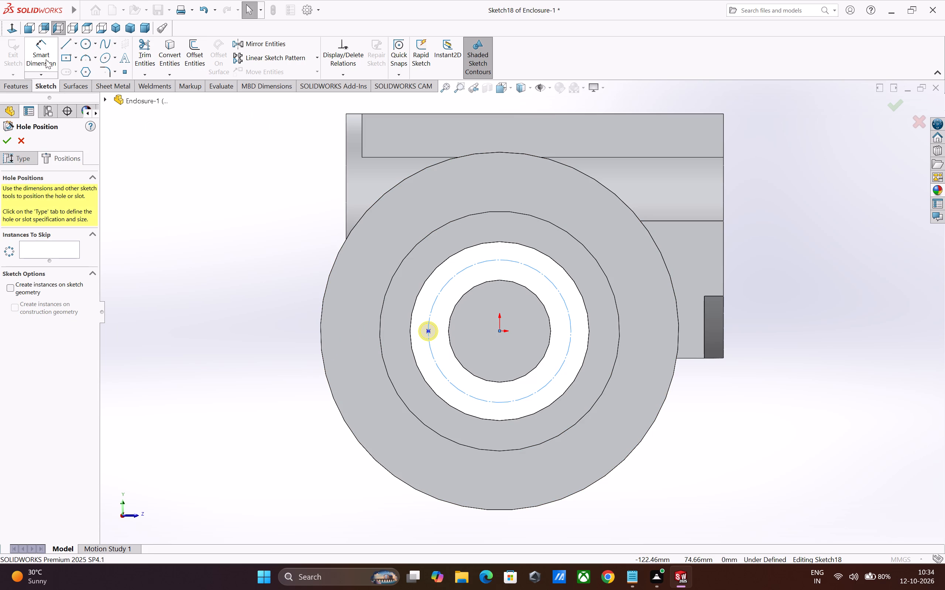
click(563, 365)
click(726, 379)
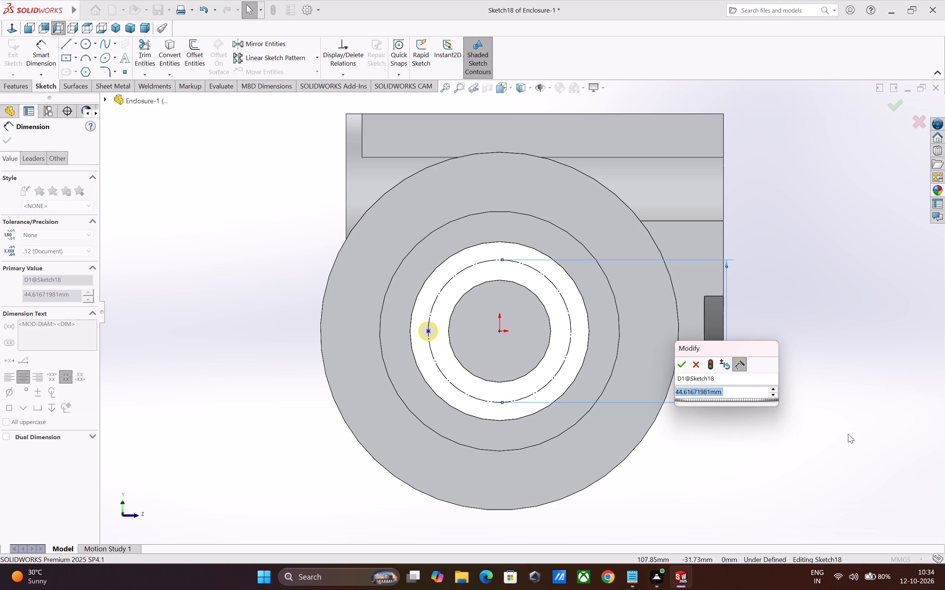
text(44)
key(Return)
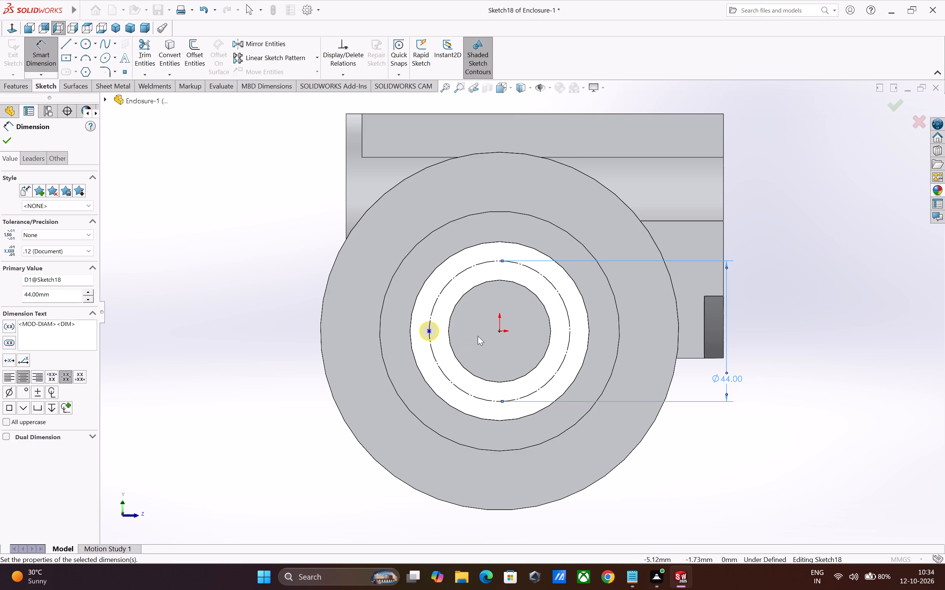
key(Escape)
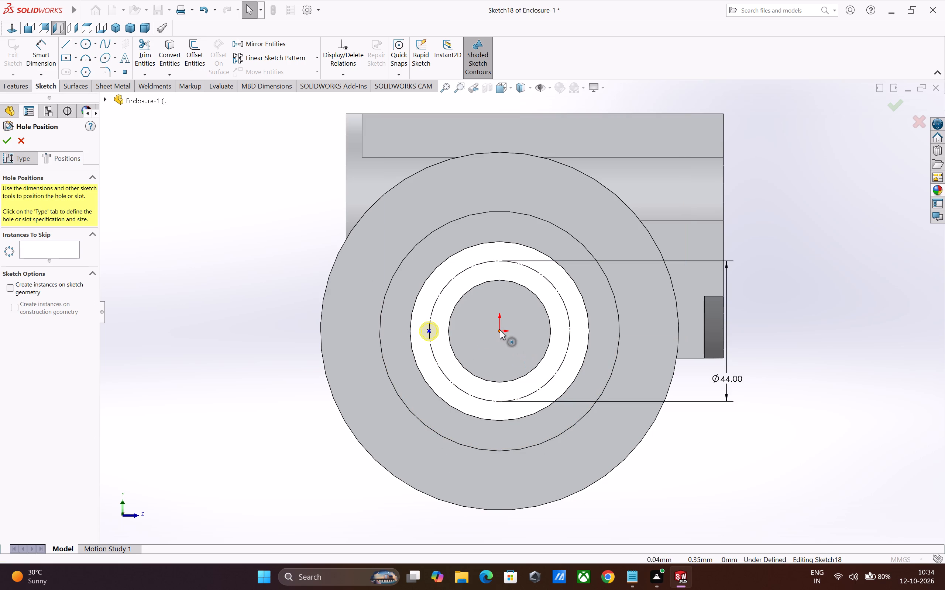
Add a horizontal relation between the hole point and the circle's centre, and finish the M6 tapped hole.
click(500, 330)
ctrl+click(429, 332)
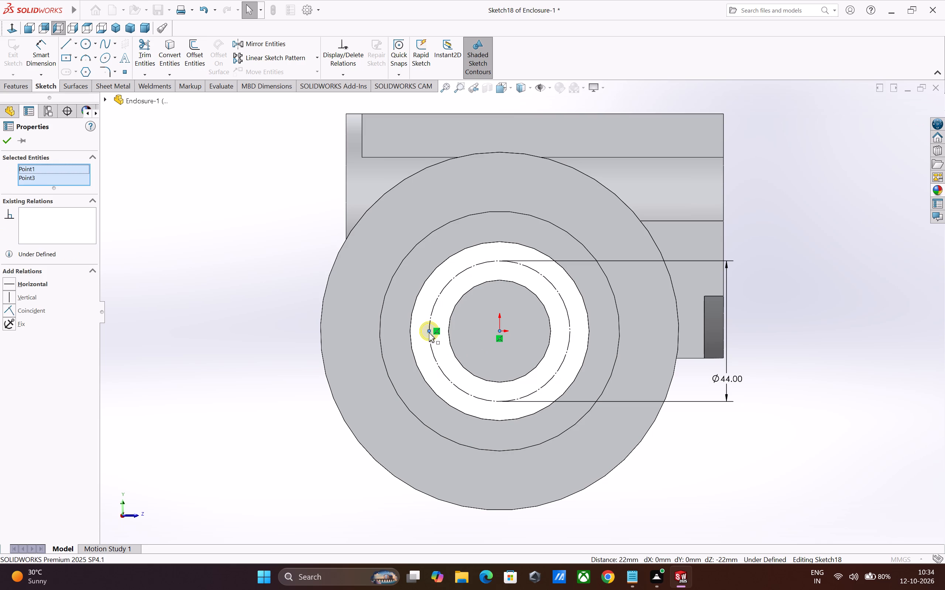
click(11, 286)
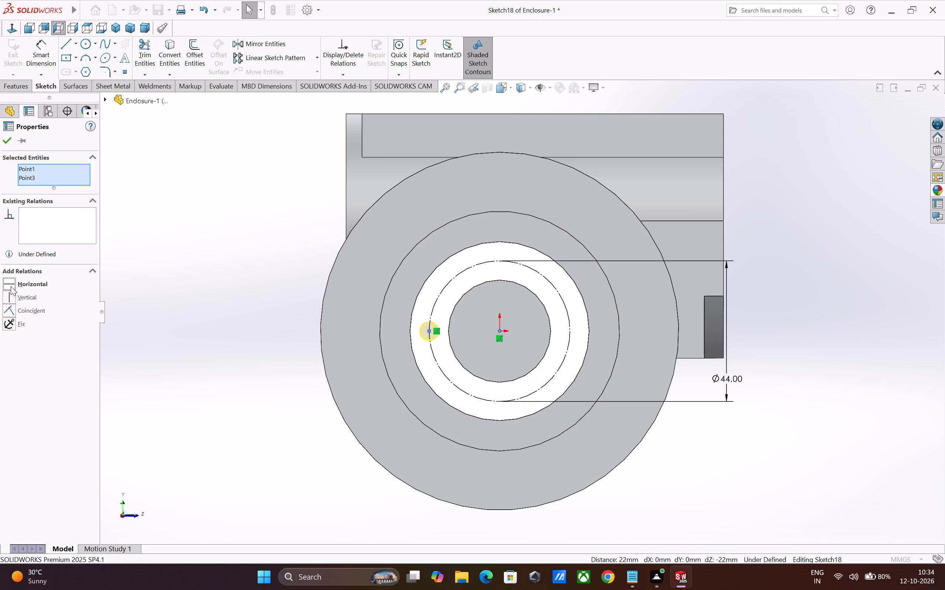
click(11, 286)
click(13, 143)
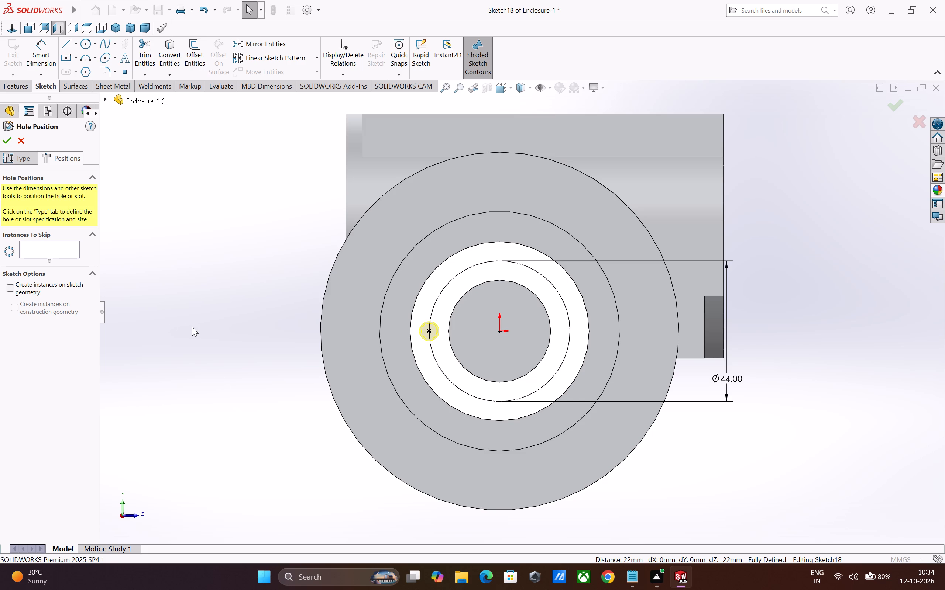
click(8, 144)
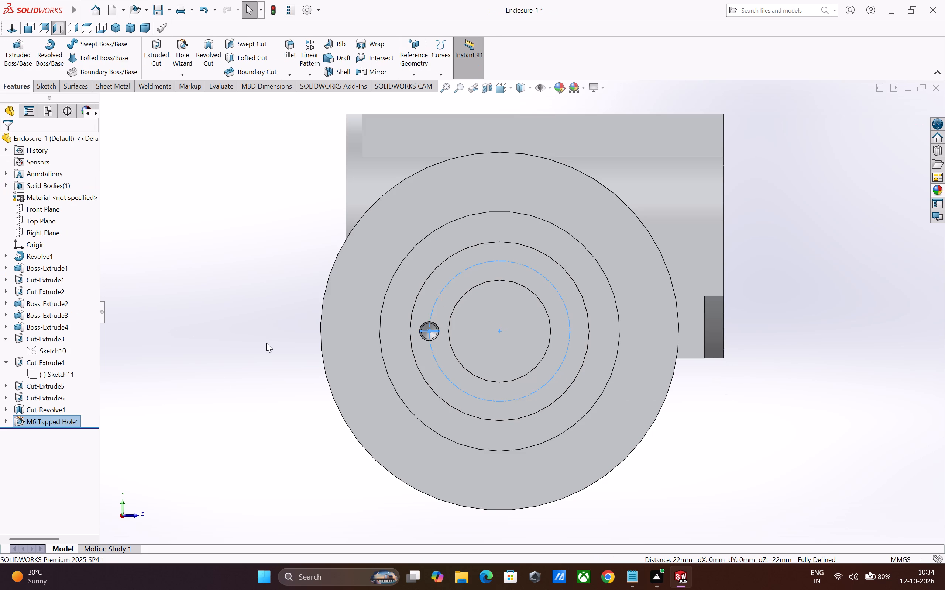
click(255, 353)
Enable shaded cosmetic threads in the document's detailing properties.
scroll(329, 410, up, 1)
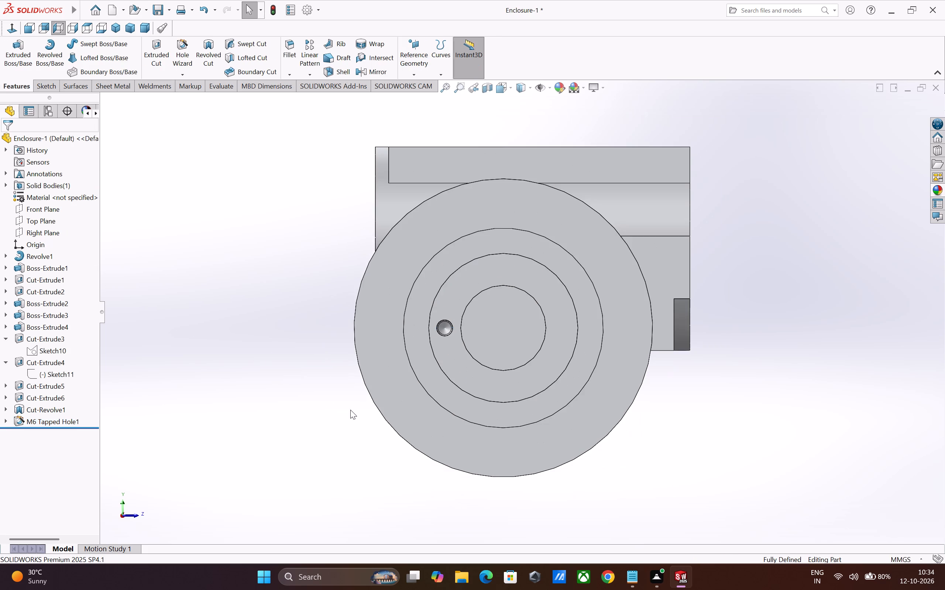
scroll(352, 409, up, 1)
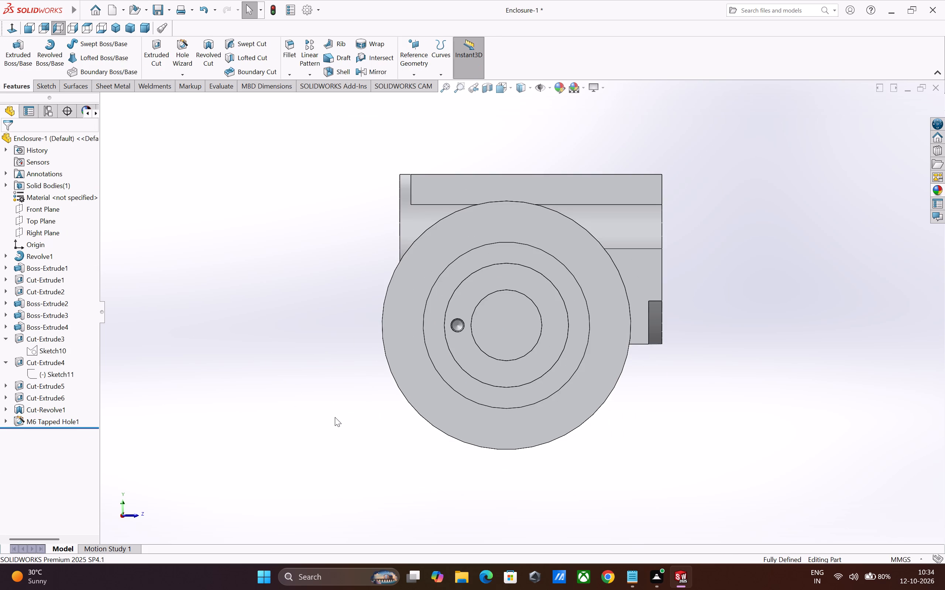
middle_drag(335, 417, 321, 424)
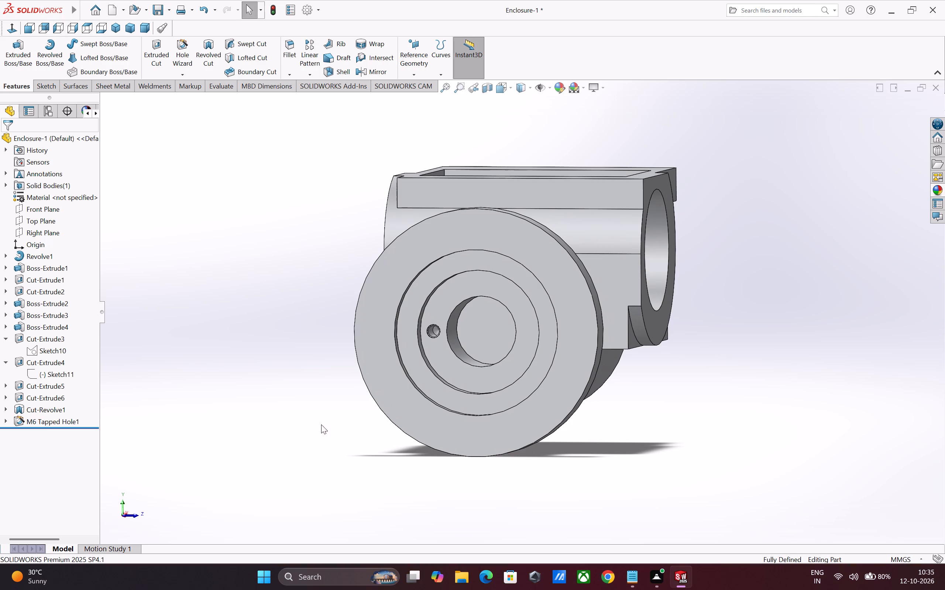
scroll(423, 359, down, 2)
scroll(456, 341, down, 2)
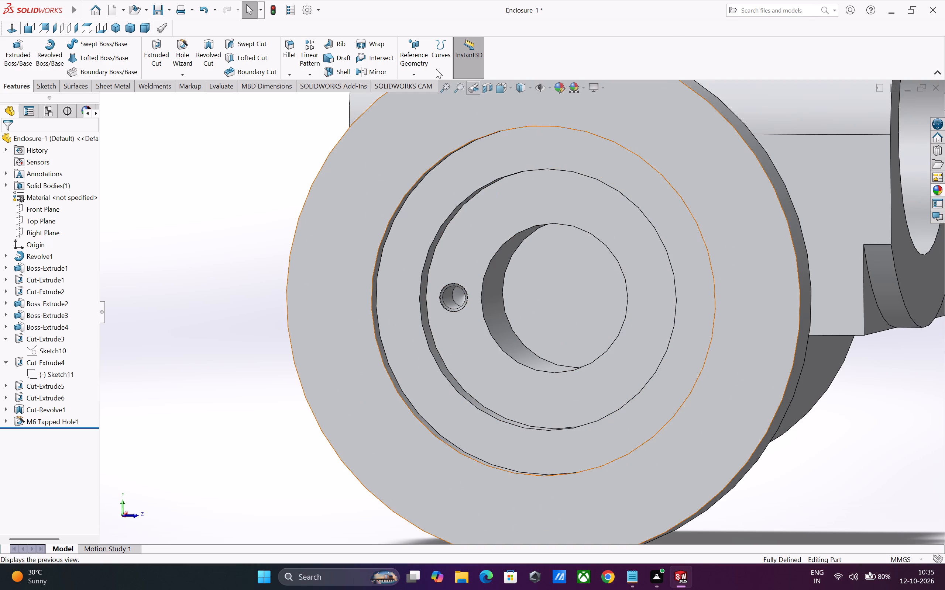
click(305, 11)
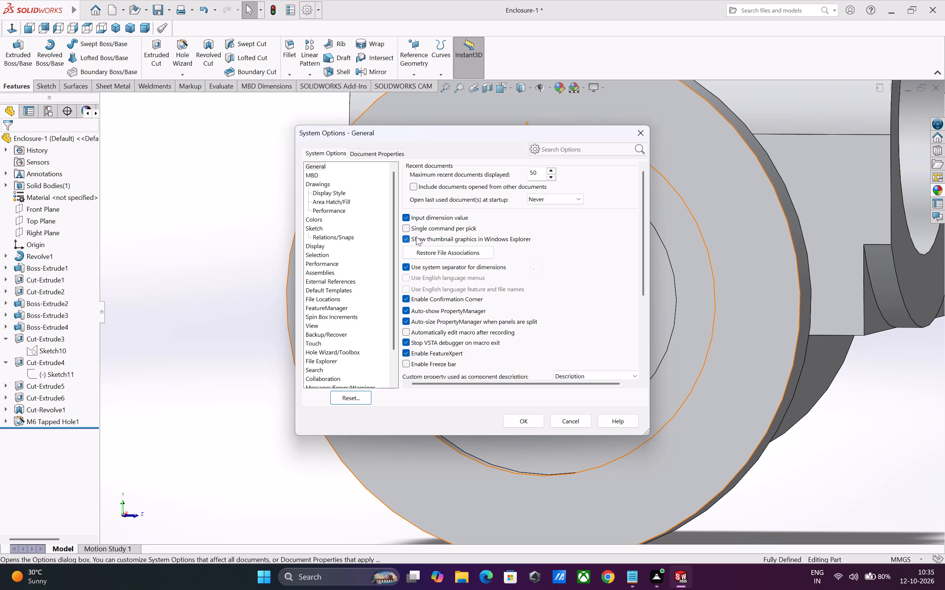
click(362, 155)
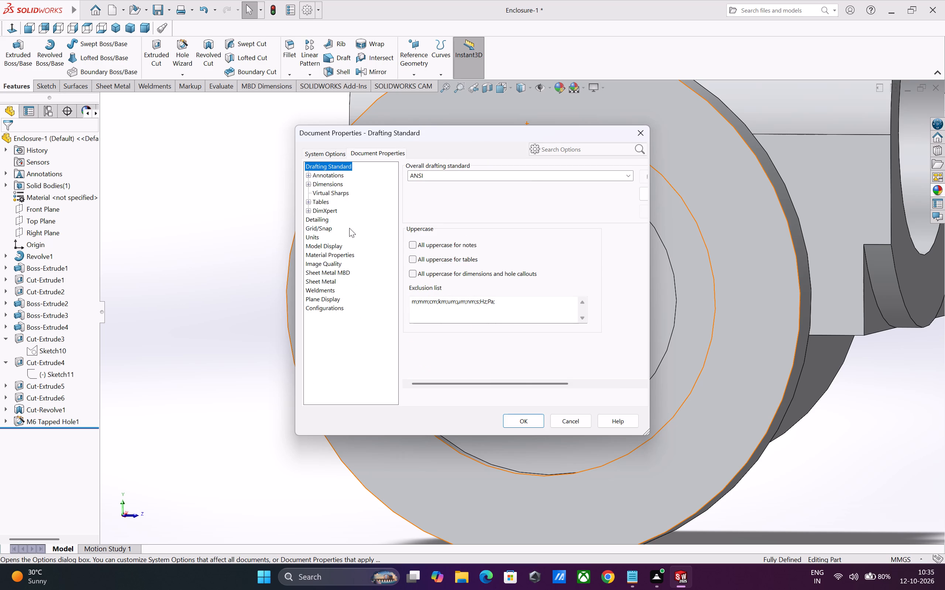
click(325, 221)
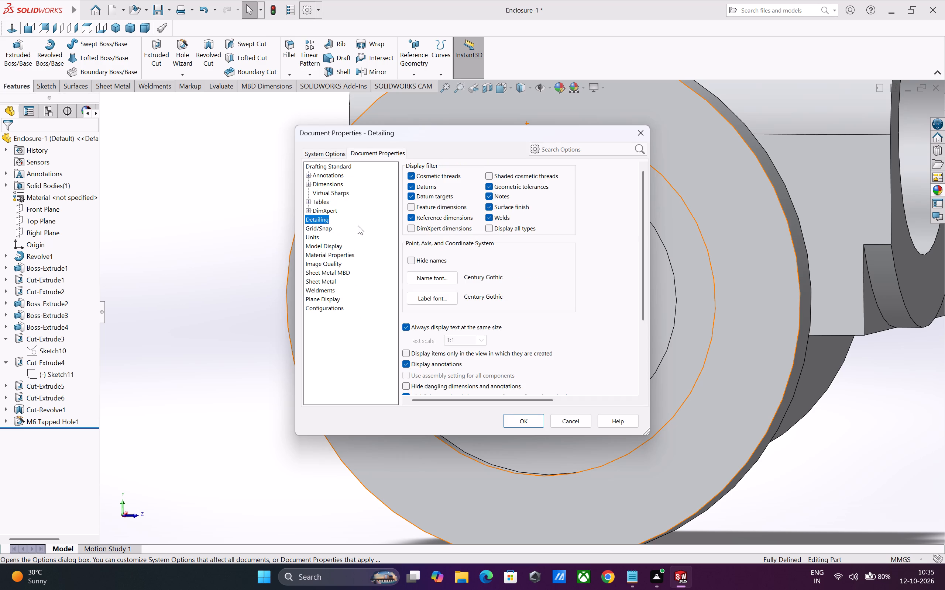
click(489, 173)
click(525, 417)
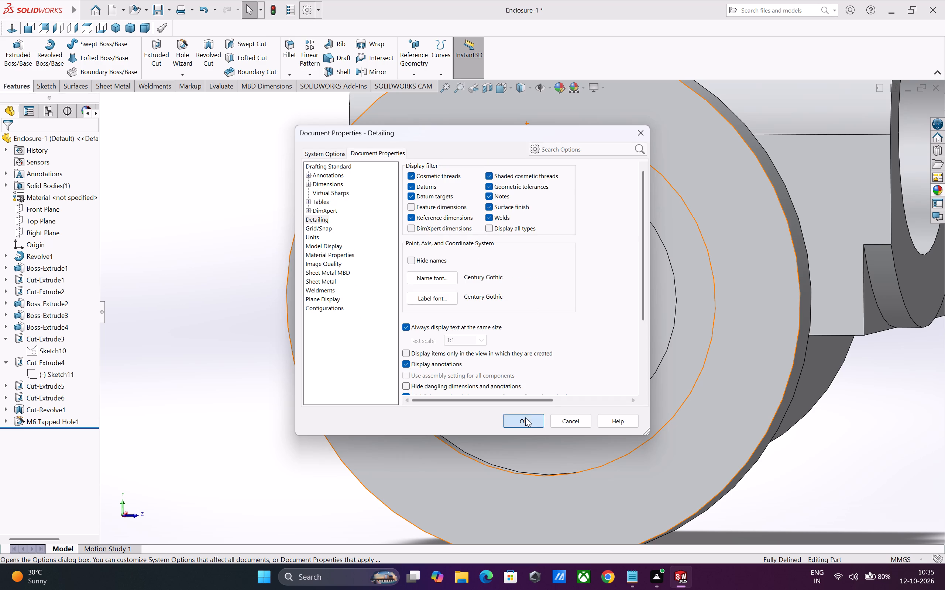
Examine the thread display inside the M6 tapped hole on the flange's inner recessed face.
scroll(456, 299, down, 4)
middle_drag(573, 354, 561, 362)
scroll(336, 291, down, 3)
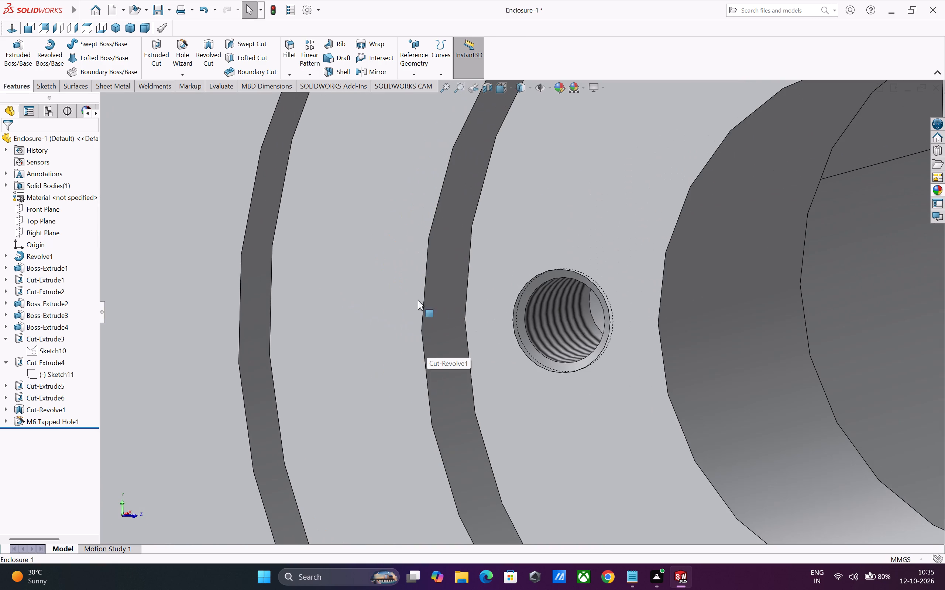
scroll(579, 301, down, 2)
scroll(579, 335, down, 4)
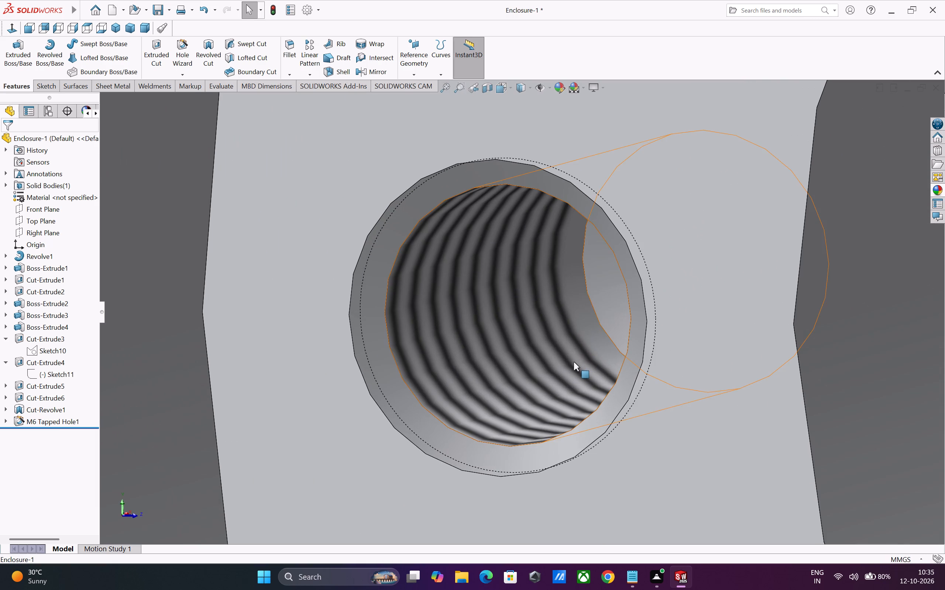
middle_drag(574, 362, 567, 366)
scroll(567, 366, up, 9)
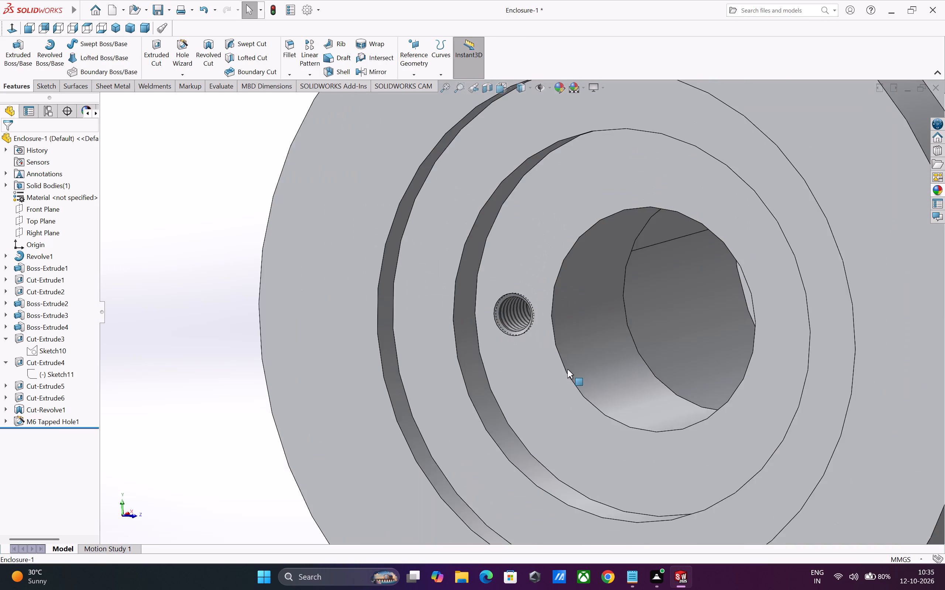
scroll(567, 369, up, 6)
middle_drag(569, 372, 574, 369)
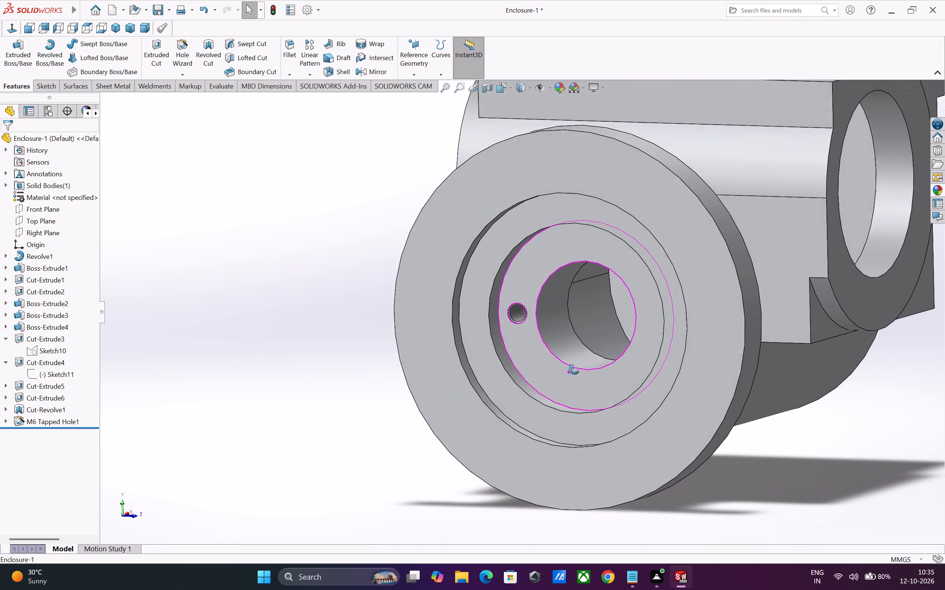
middle_drag(574, 369, 588, 361)
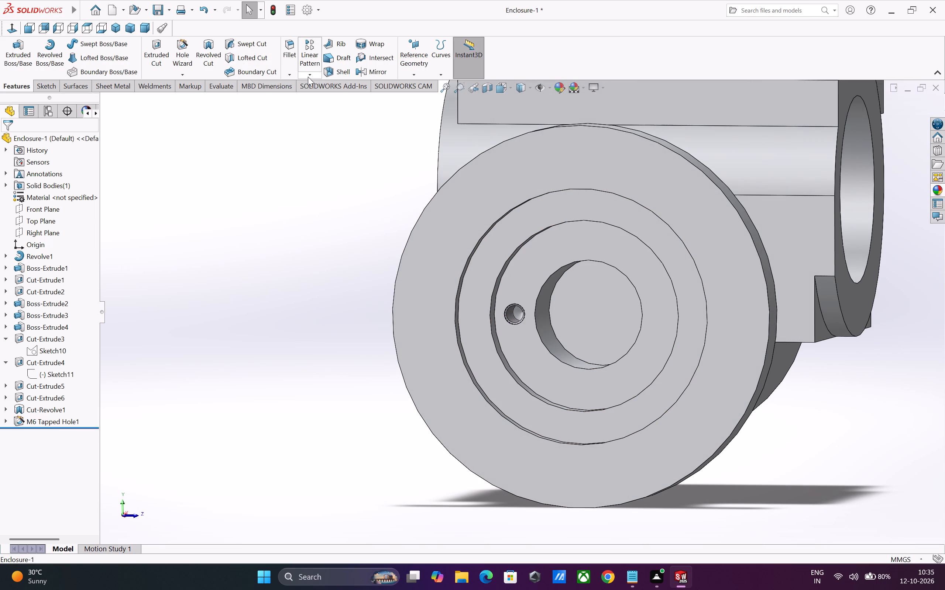
Circular-pattern the M6 tapped hole about the flange's central bore with 4 equally spaced instances over 360 degrees.
click(308, 77)
click(325, 98)
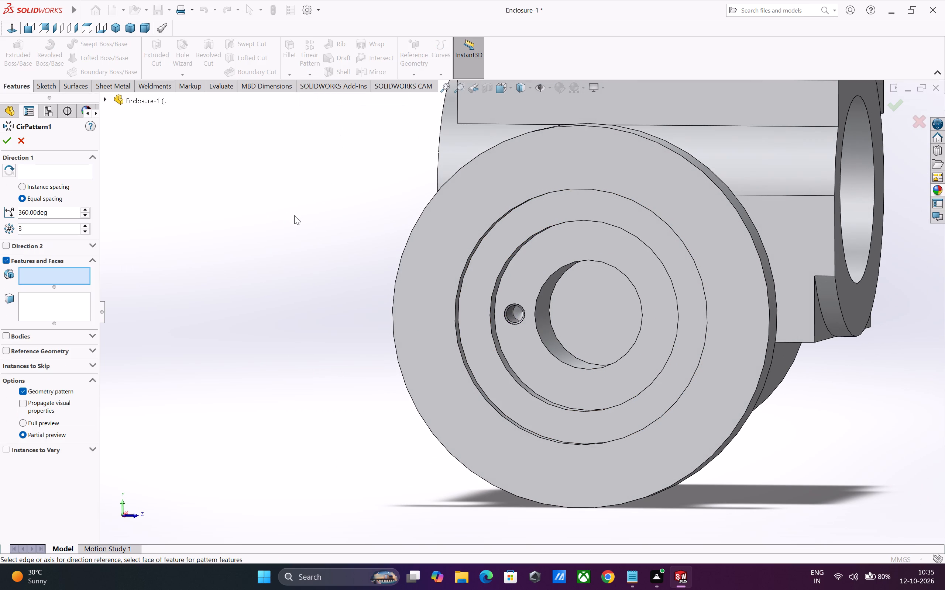
click(37, 170)
click(548, 331)
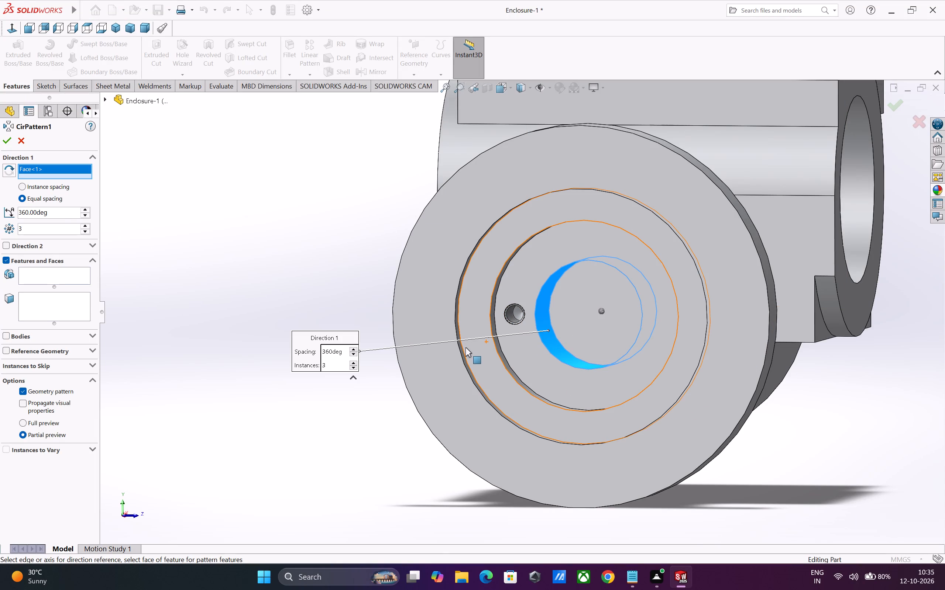
click(47, 274)
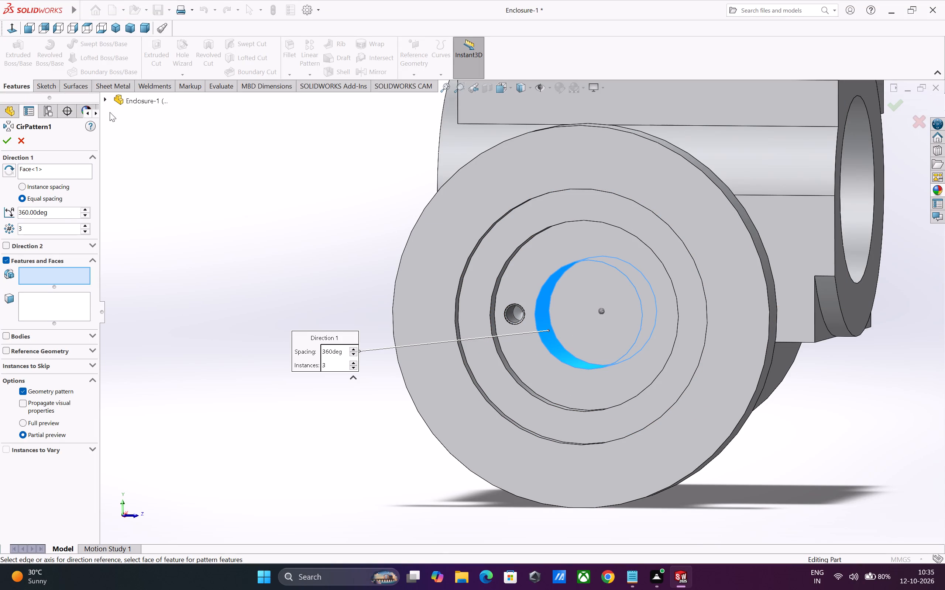
click(106, 101)
click(166, 359)
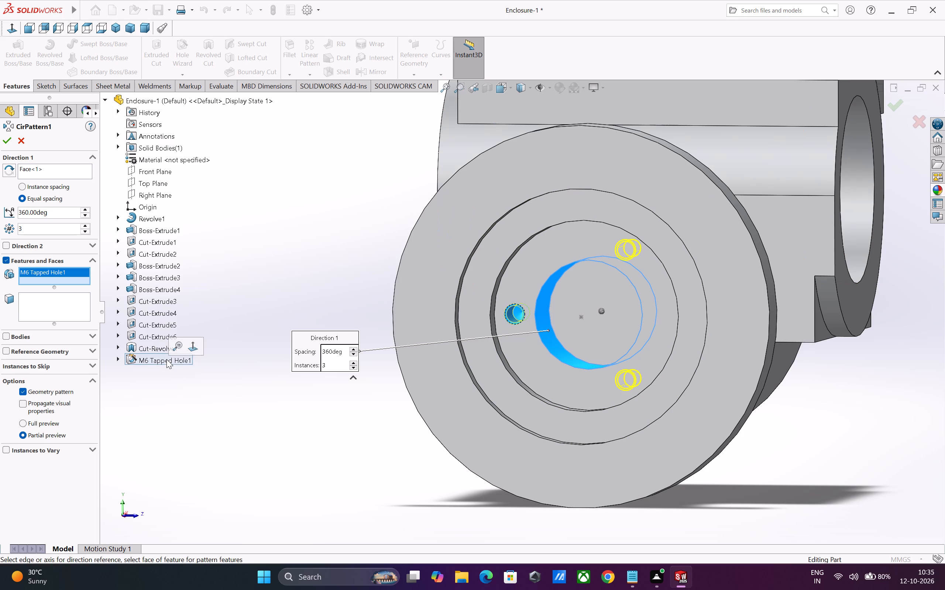
double_click(36, 228)
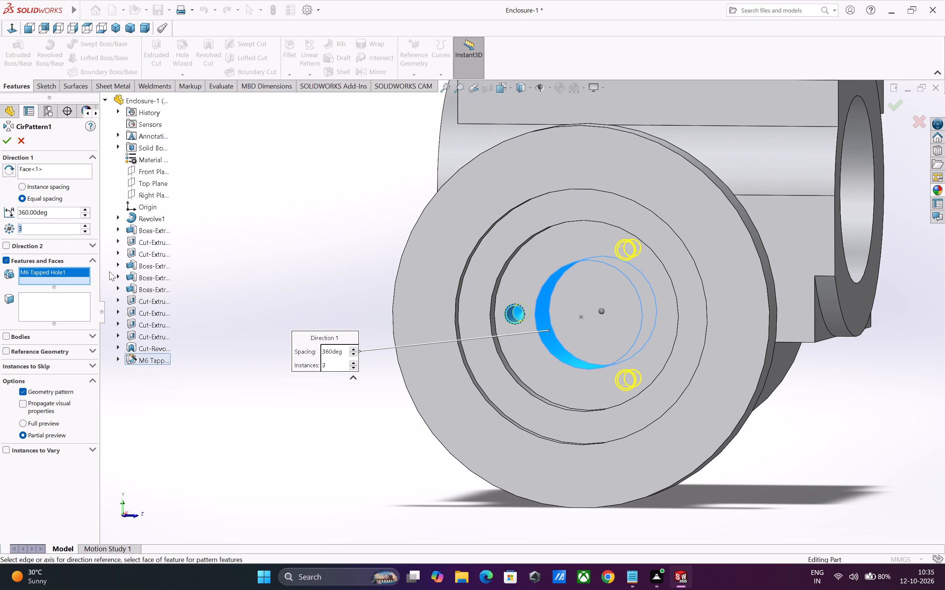
key(4)
key(Return)
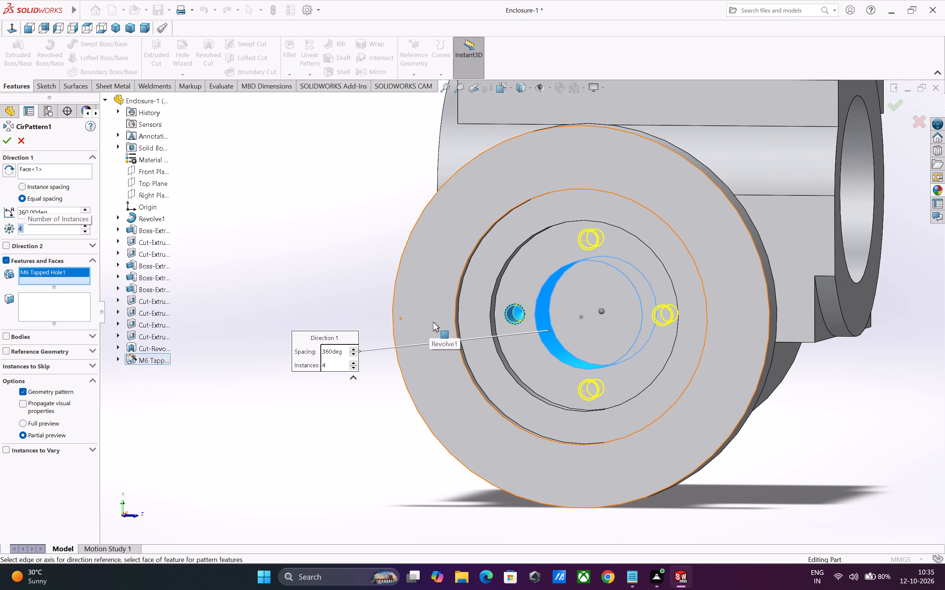
click(6, 139)
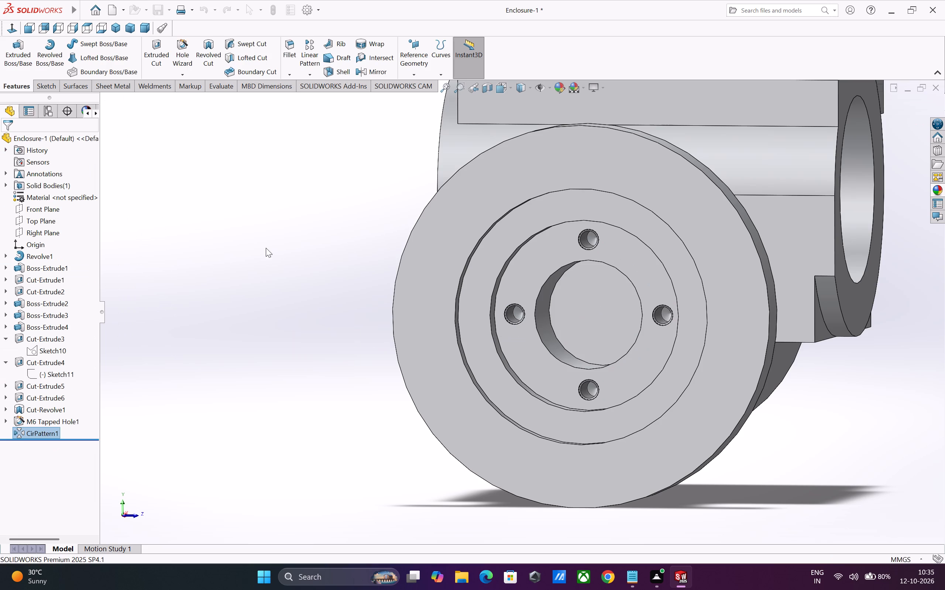
click(333, 286)
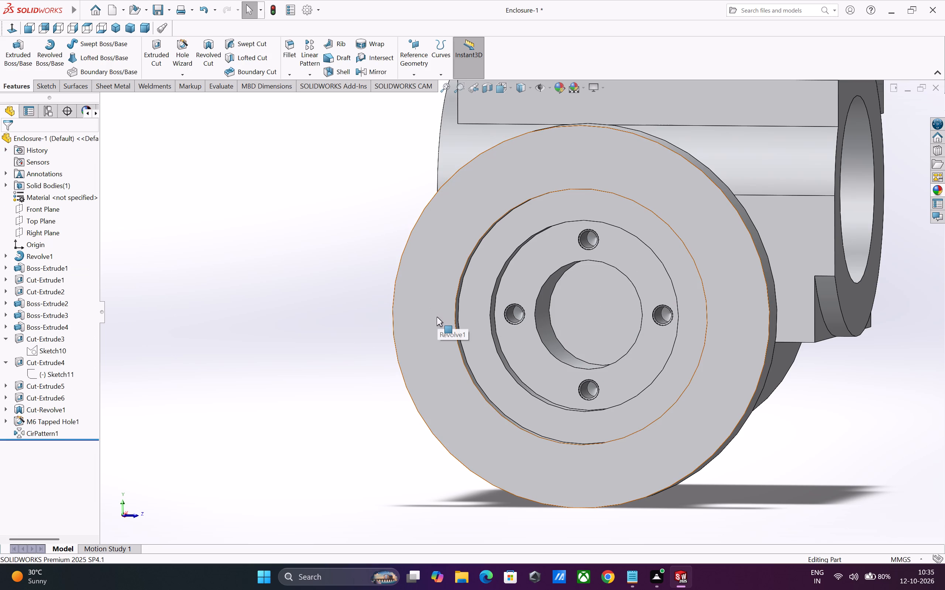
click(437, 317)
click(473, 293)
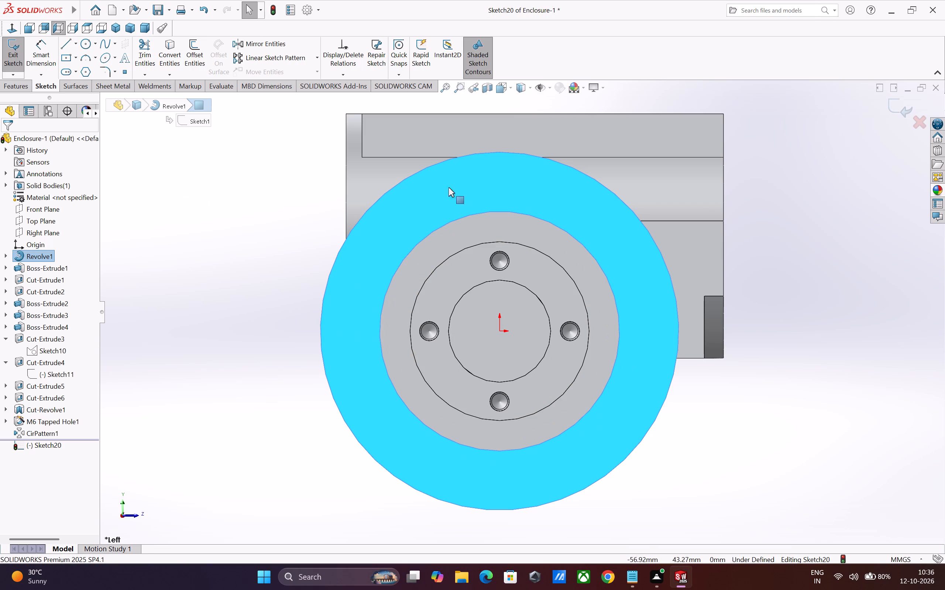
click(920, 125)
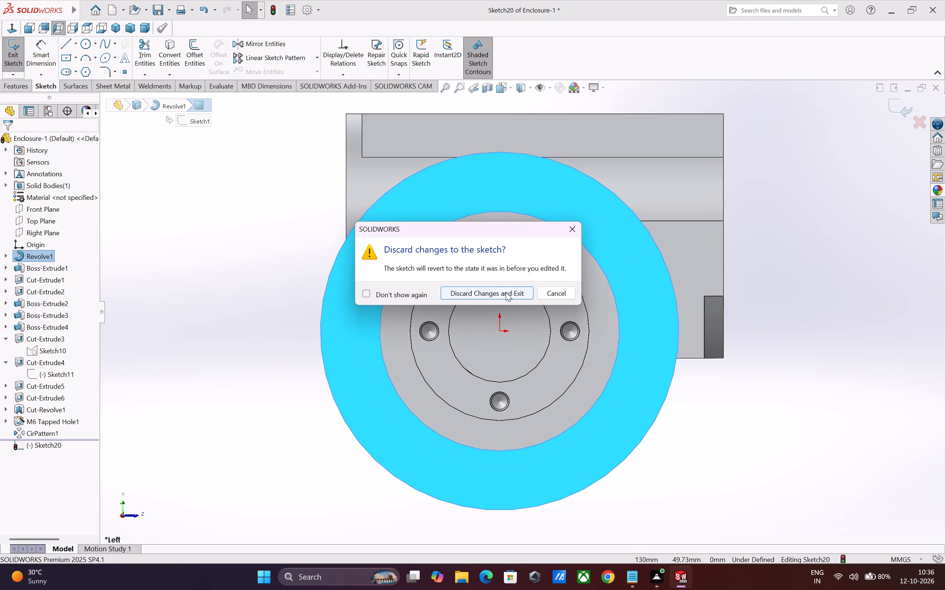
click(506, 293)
Start a Hole Wizard hole on the flange's outer ring face as a DIN drill-size hole, Ø9.0, with end condition Up To Next.
middle_drag(323, 284, 312, 284)
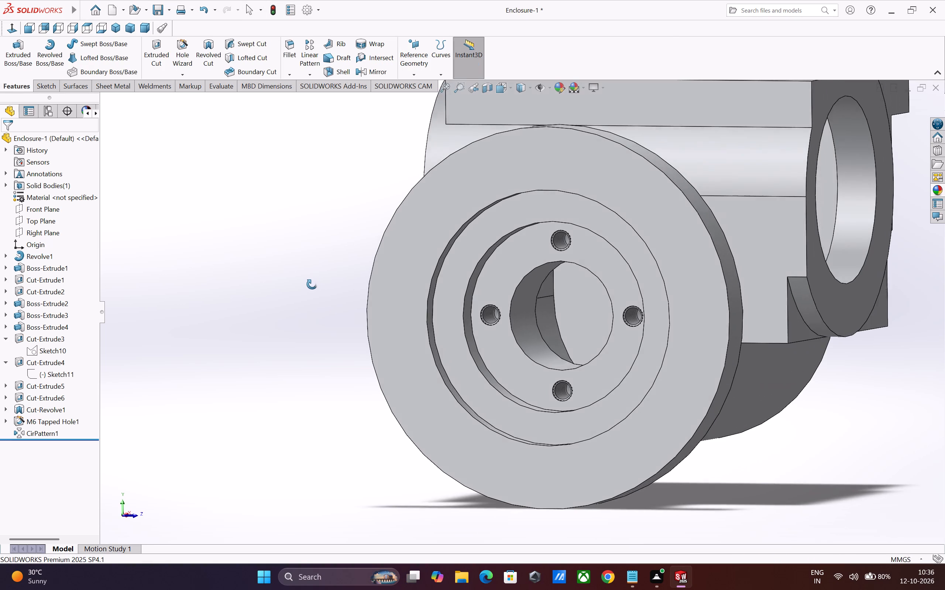
middle_drag(312, 284, 302, 284)
click(371, 256)
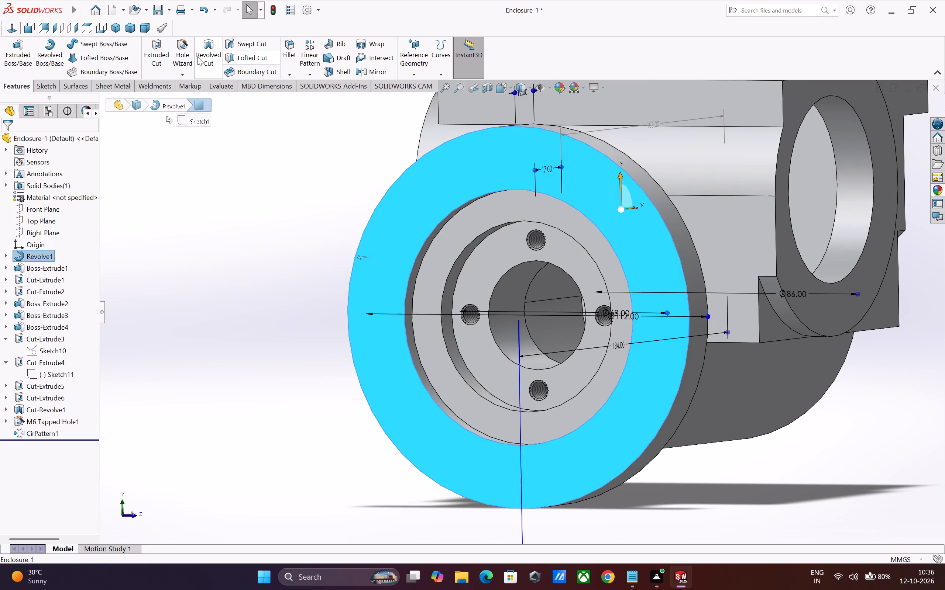
click(185, 54)
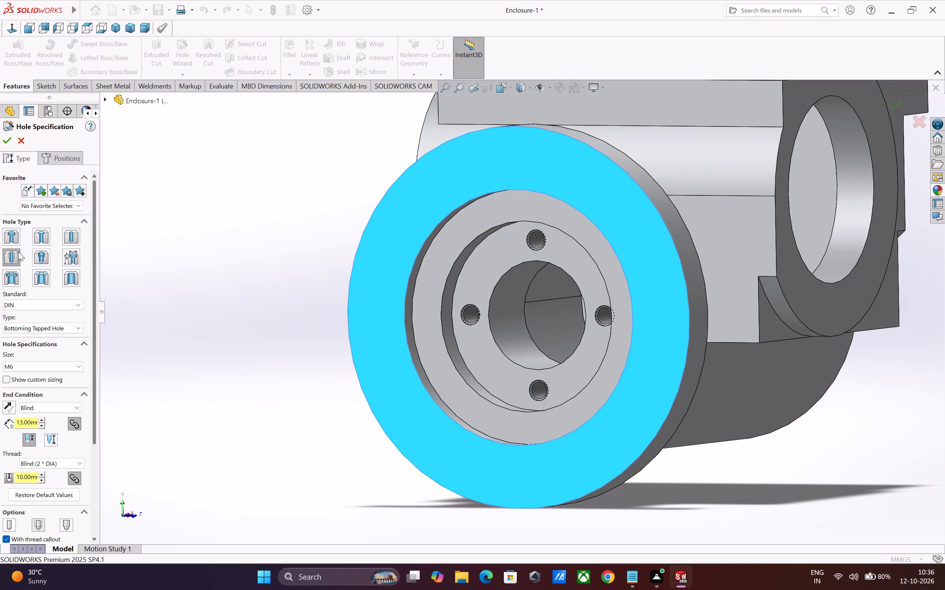
click(70, 235)
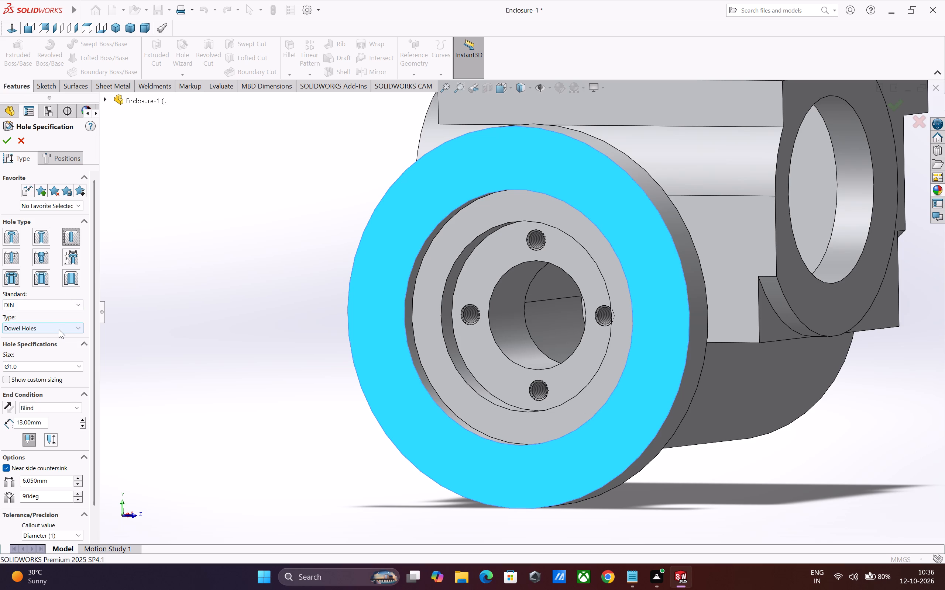
click(59, 329)
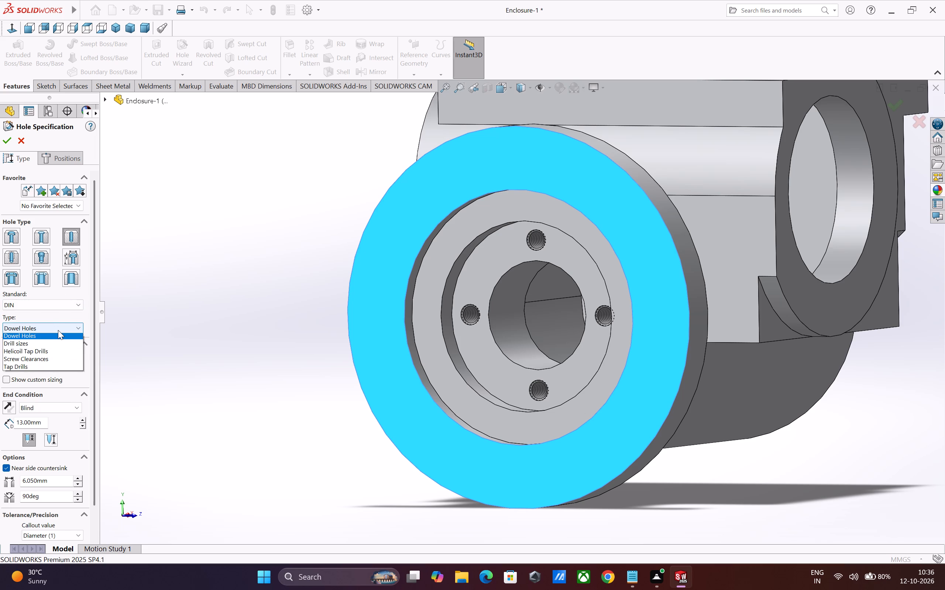
click(56, 344)
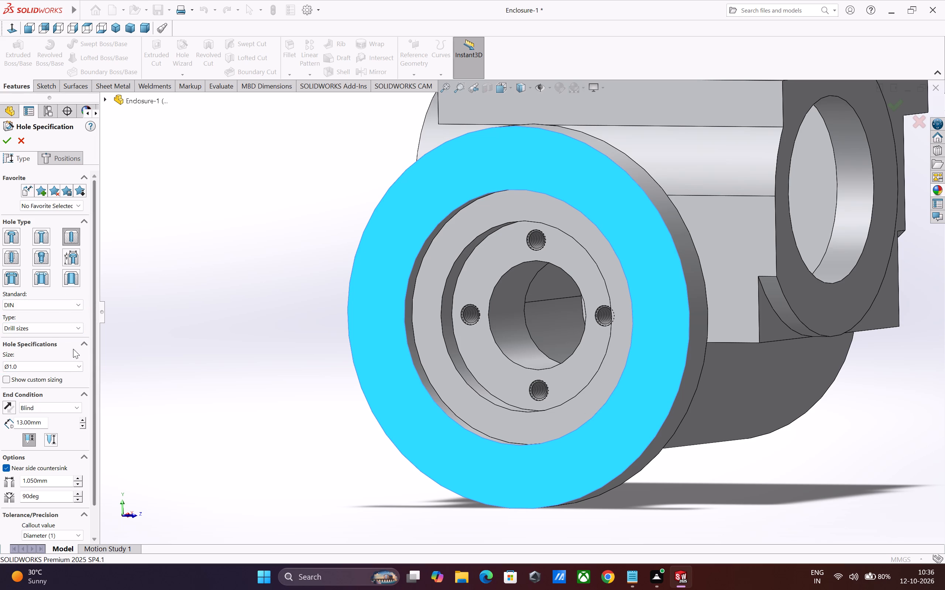
click(66, 365)
scroll(62, 428, down, 6)
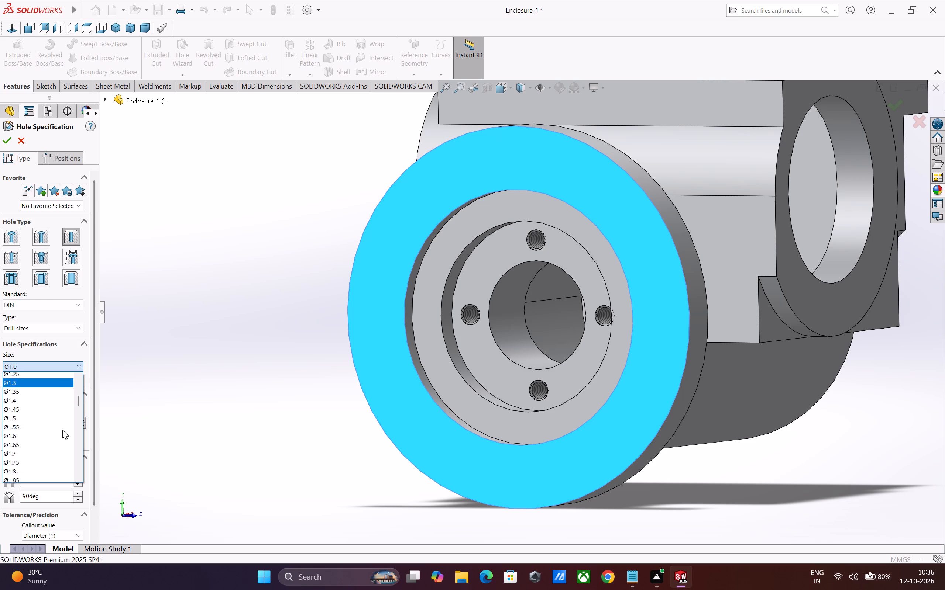
scroll(62, 430, down, 18)
scroll(65, 448, down, 4)
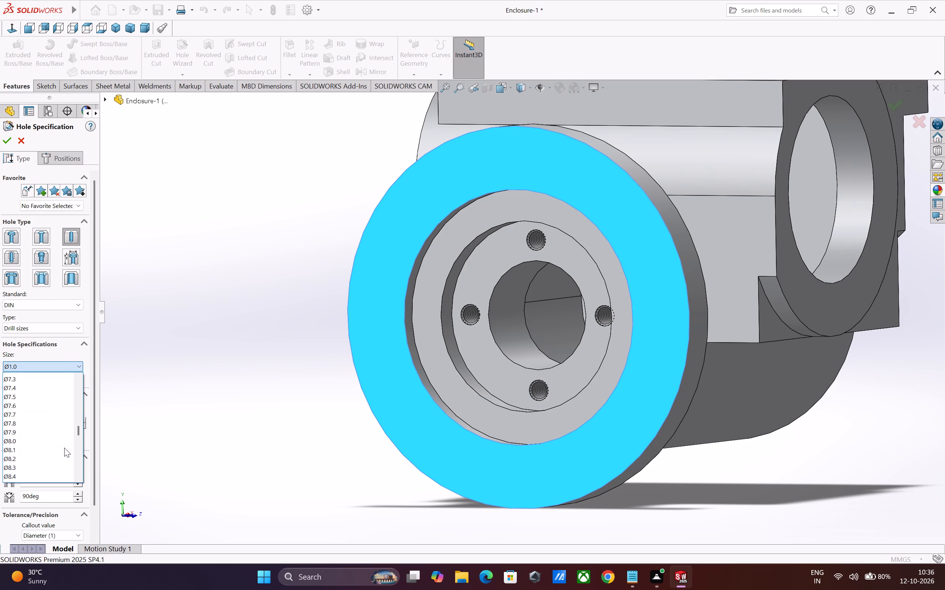
scroll(64, 448, down, 4)
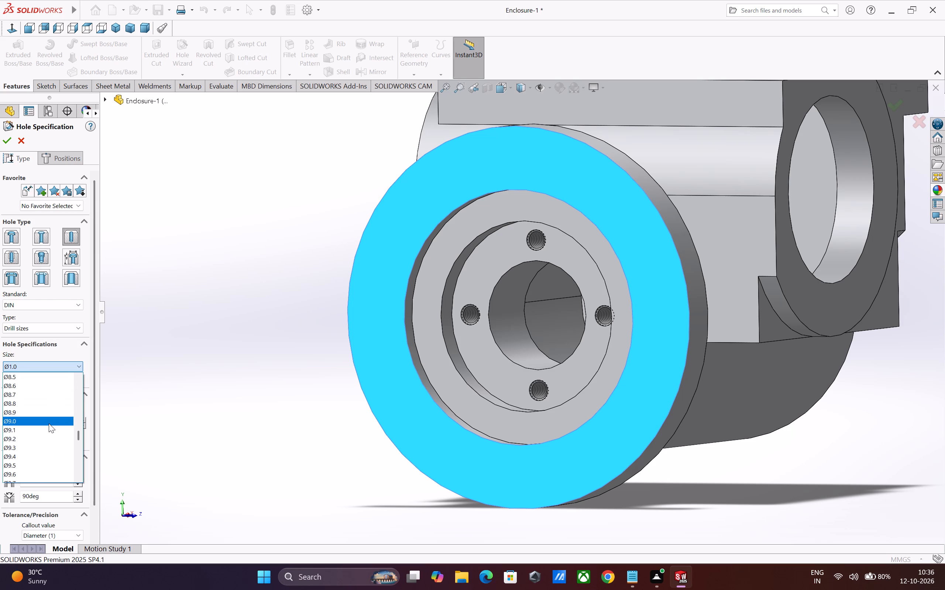
click(49, 423)
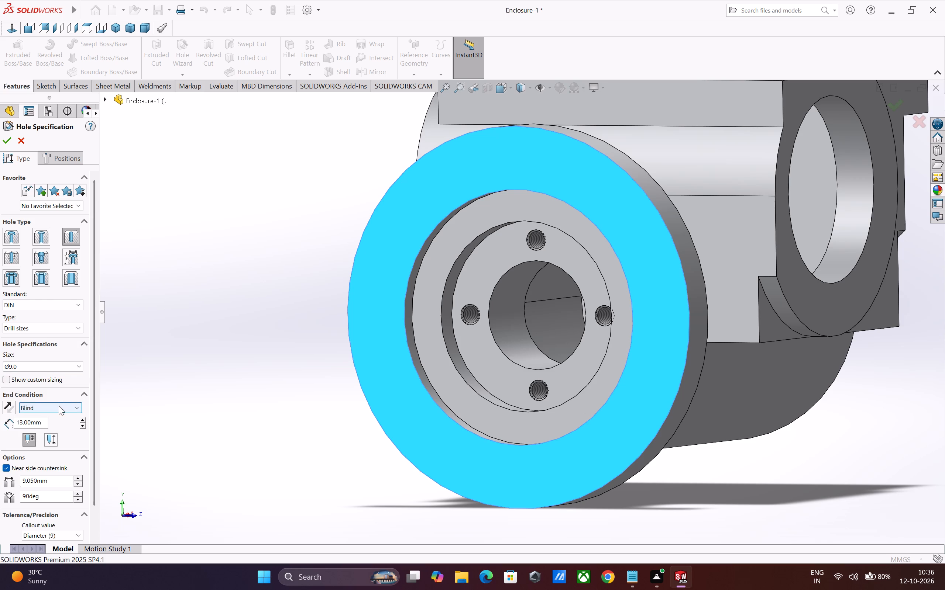
click(59, 407)
click(59, 431)
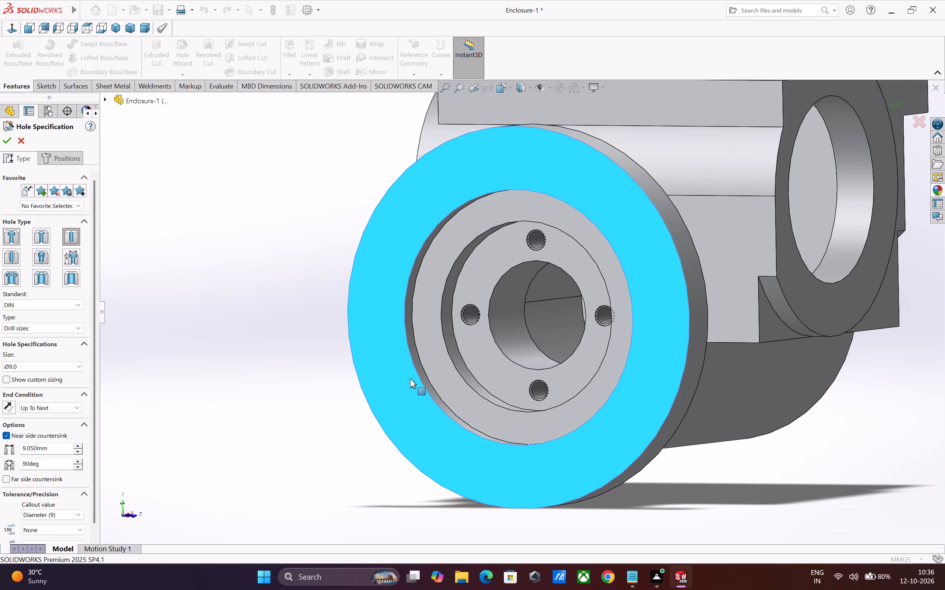
Place the Ø9.0 hole point on the flange's outer ring face, about 45 mm horizontally from the bore centre.
scroll(456, 413, up, 5)
scroll(581, 308, down, 3)
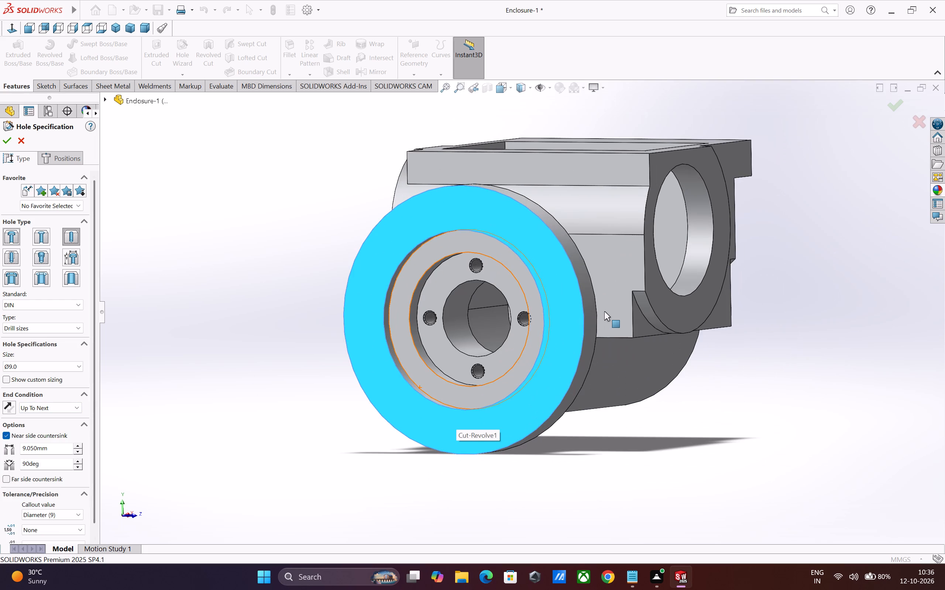
scroll(605, 318, down, 1)
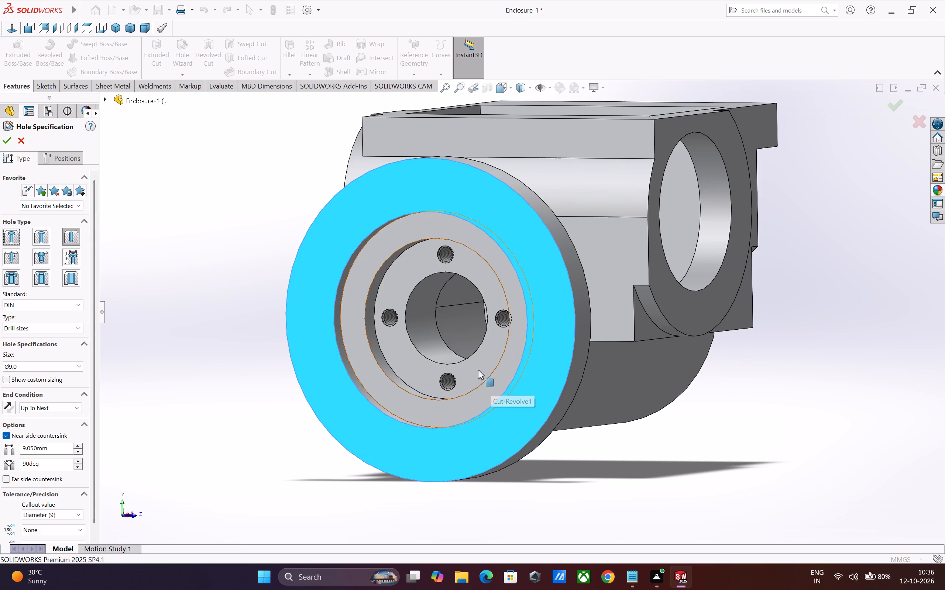
click(52, 158)
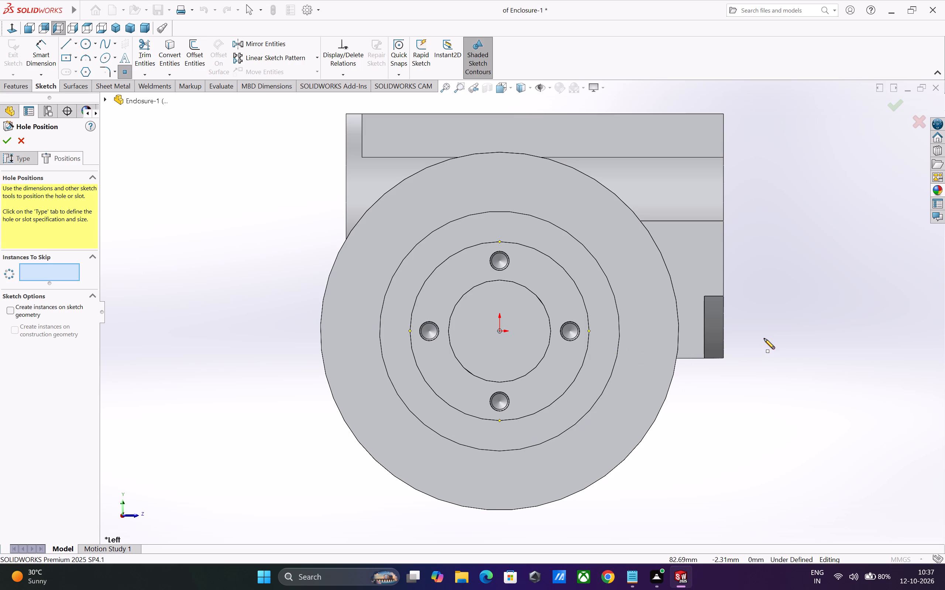
click(644, 330)
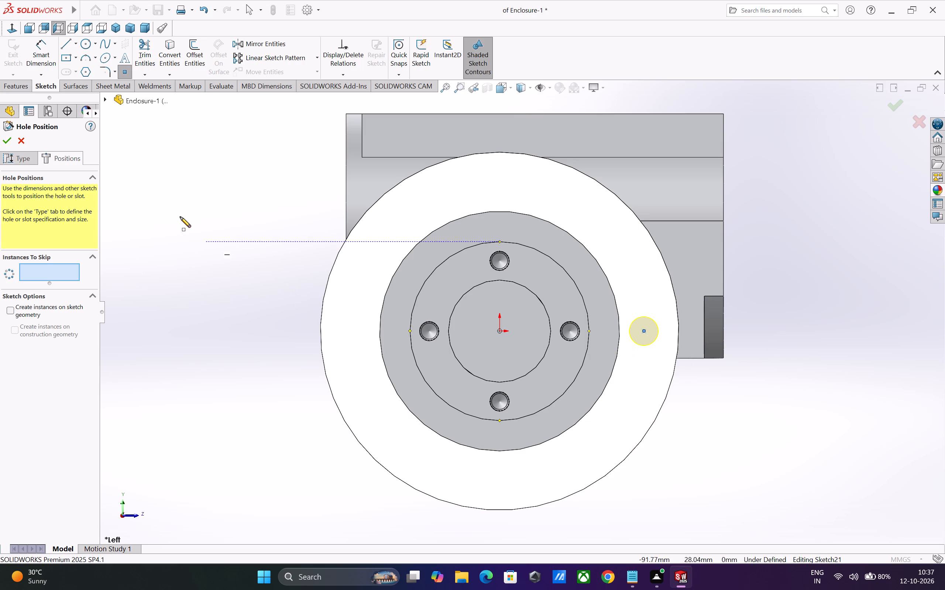
Sketch a construction circle of about 45.5 mm radius centred on the origin, passing near the hole point.
click(85, 47)
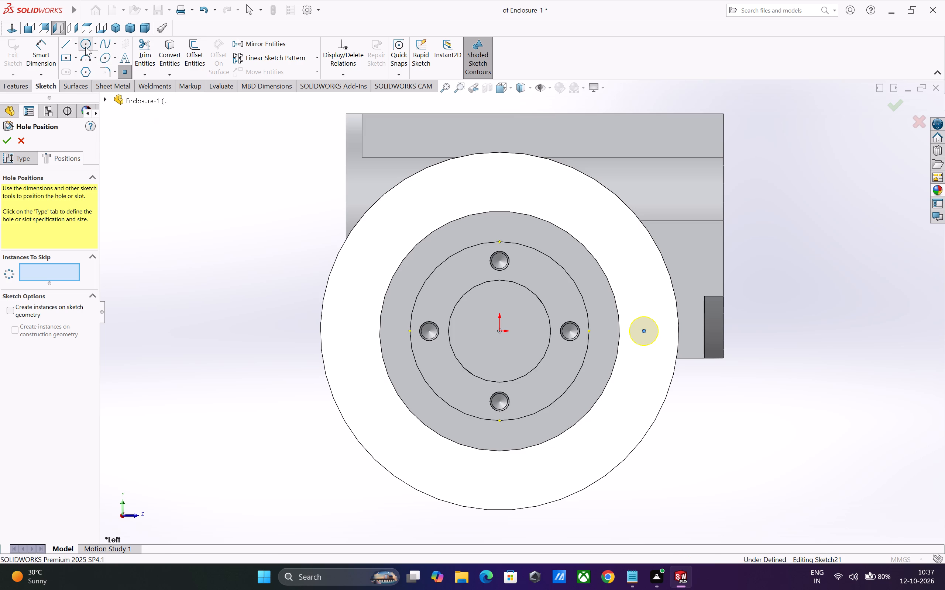
click(500, 331)
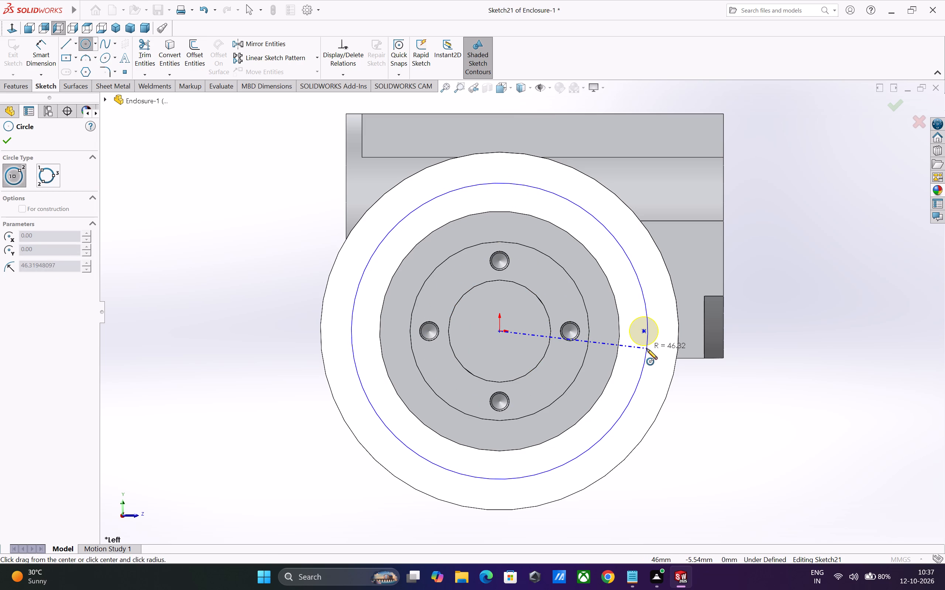
click(646, 352)
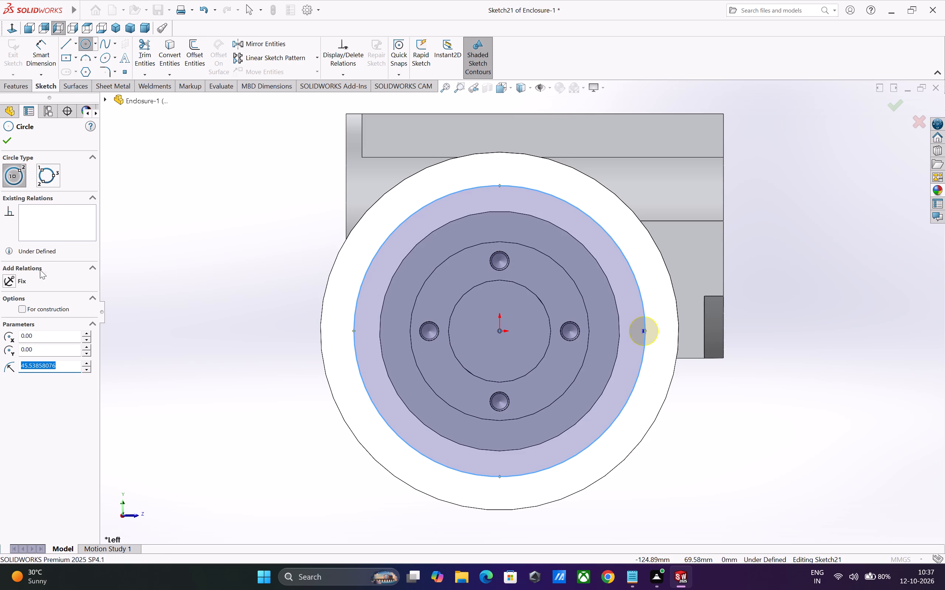
click(23, 310)
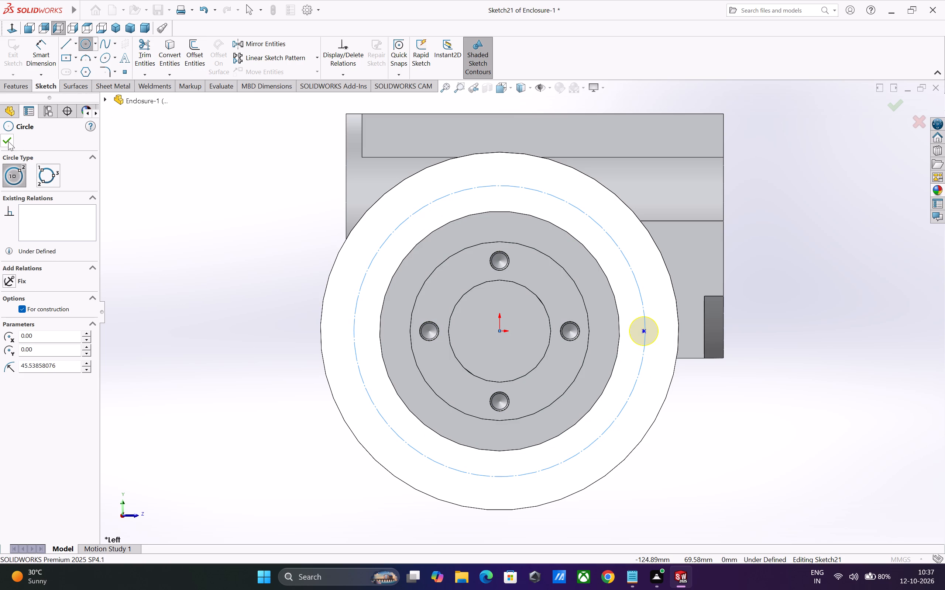
click(8, 141)
Dimension the construction circle's diameter as 90 mm.
click(42, 46)
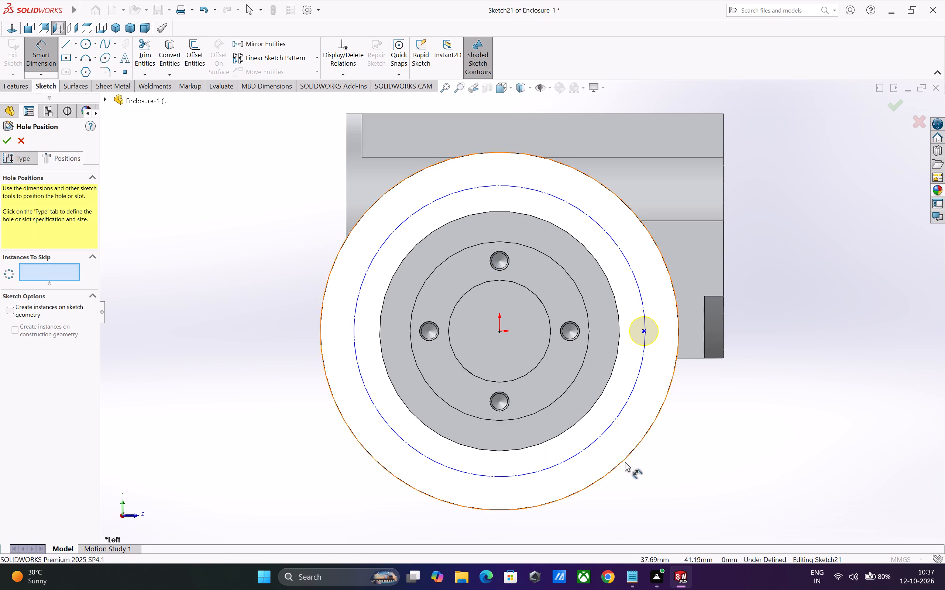
click(601, 437)
click(685, 448)
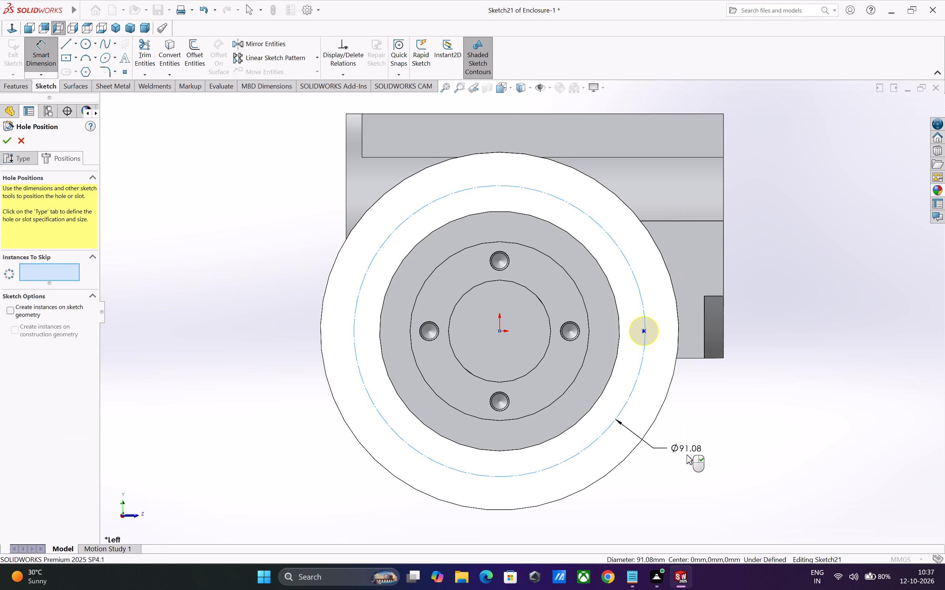
text(90)
key(Return)
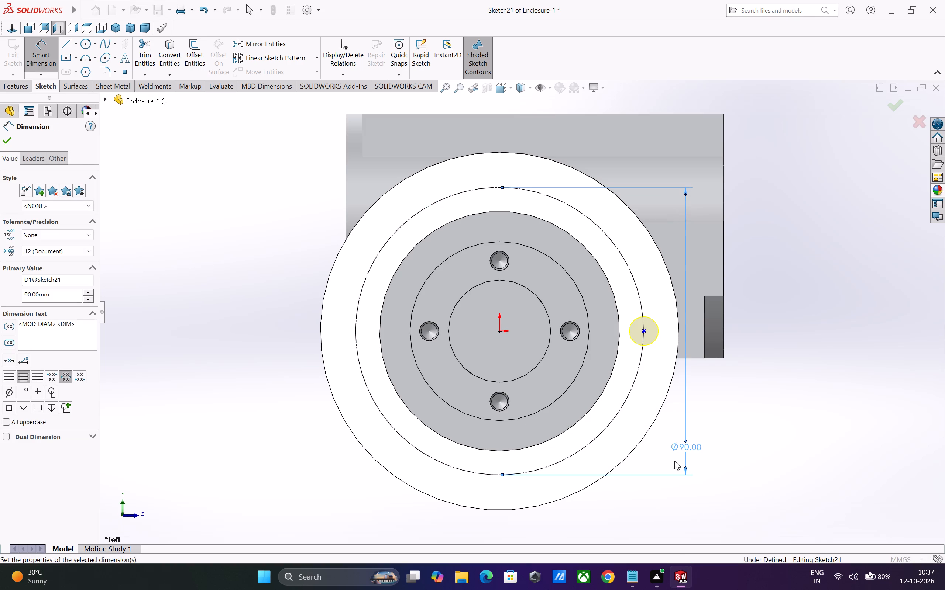
key(Escape)
Make the hole point coincident with the 90 mm construction circle, removing the mistakenly added concentric relation between them.
scroll(629, 341, down, 3)
click(636, 320)
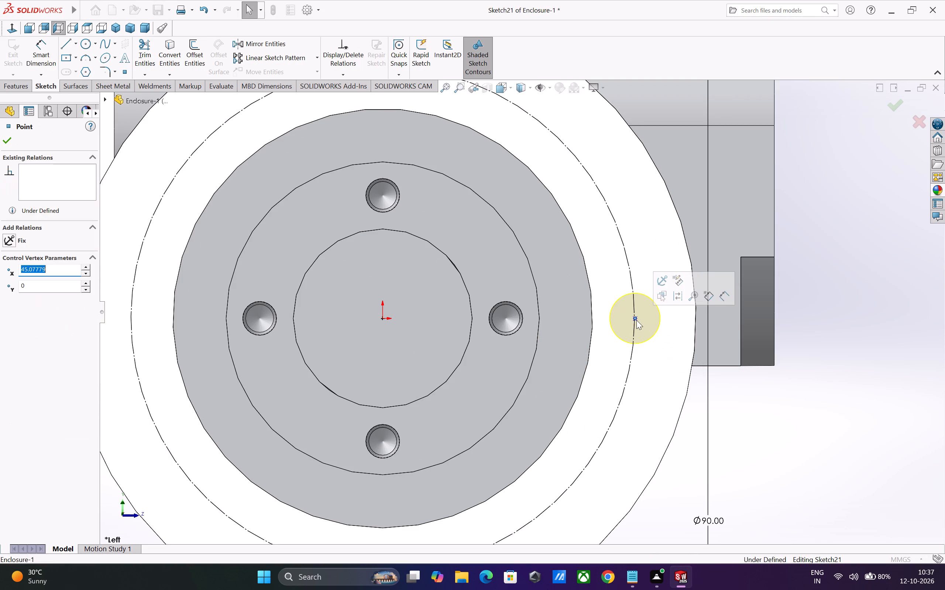
ctrl+click(630, 361)
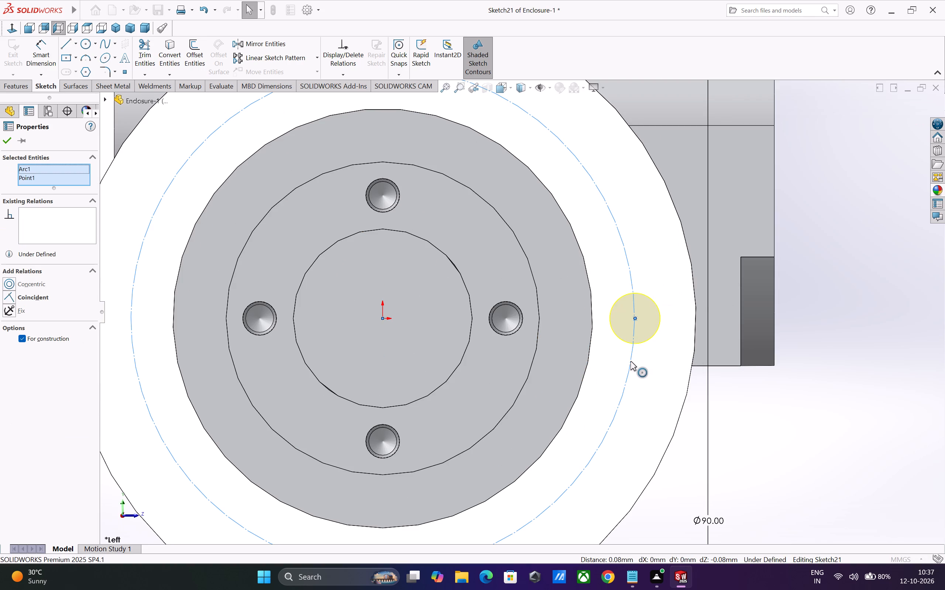
click(9, 282)
click(7, 297)
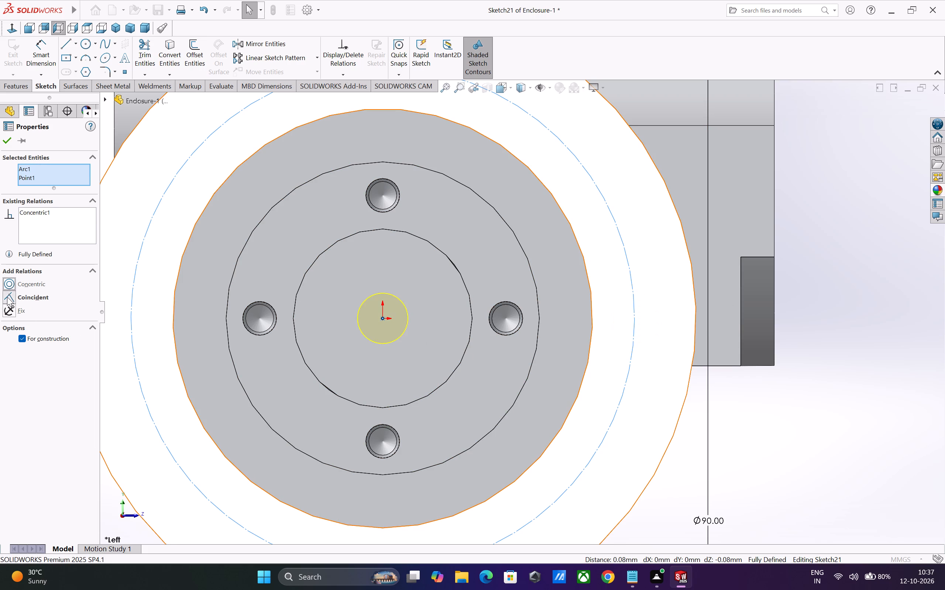
right_click(44, 209)
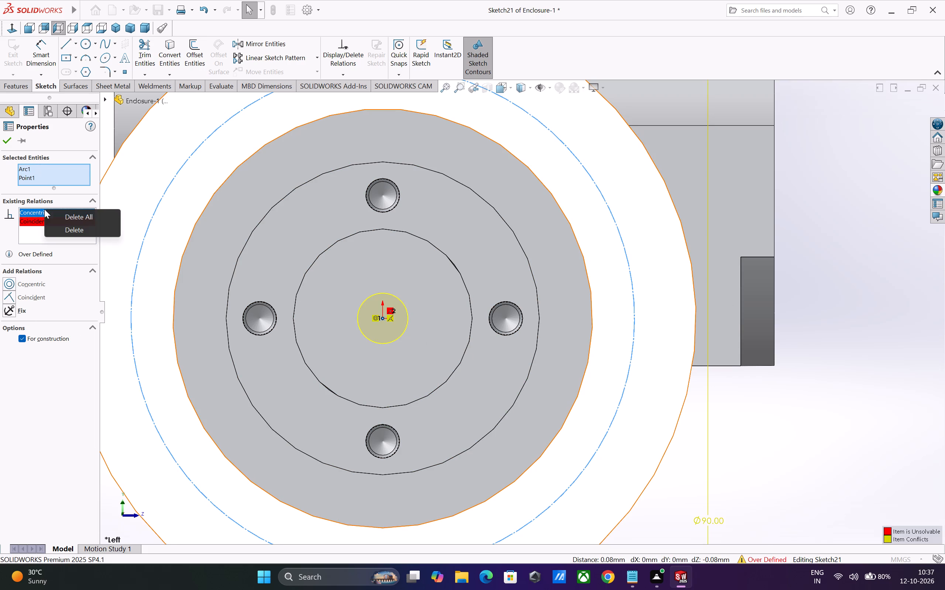
click(52, 212)
click(13, 294)
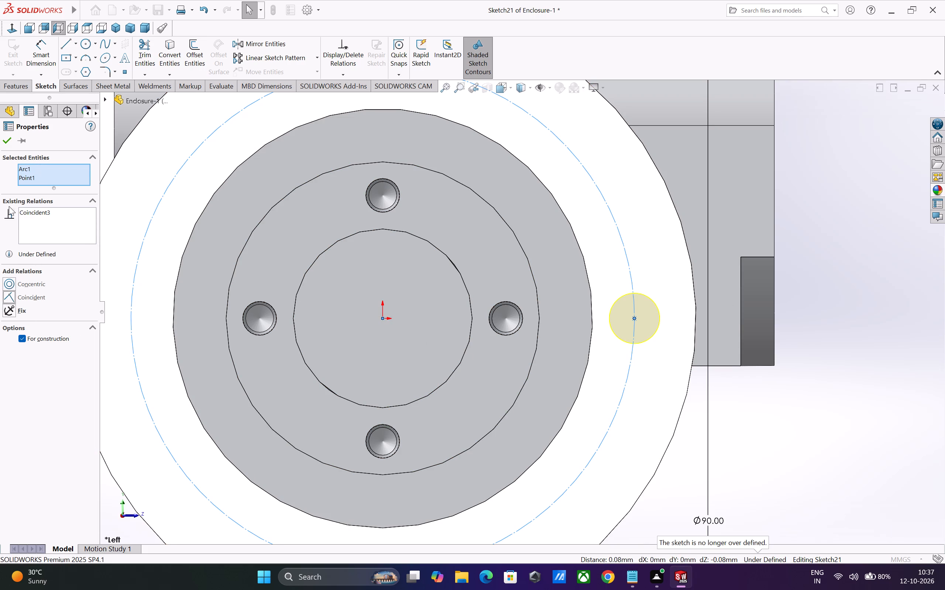
click(2, 142)
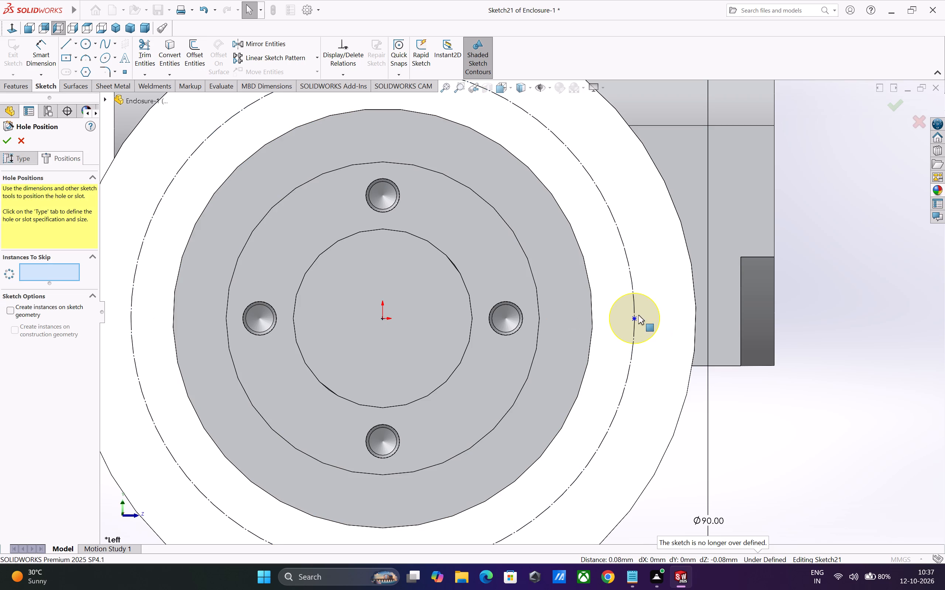
Add a horizontal relation between the hole point and the construction circle's centre.
click(635, 318)
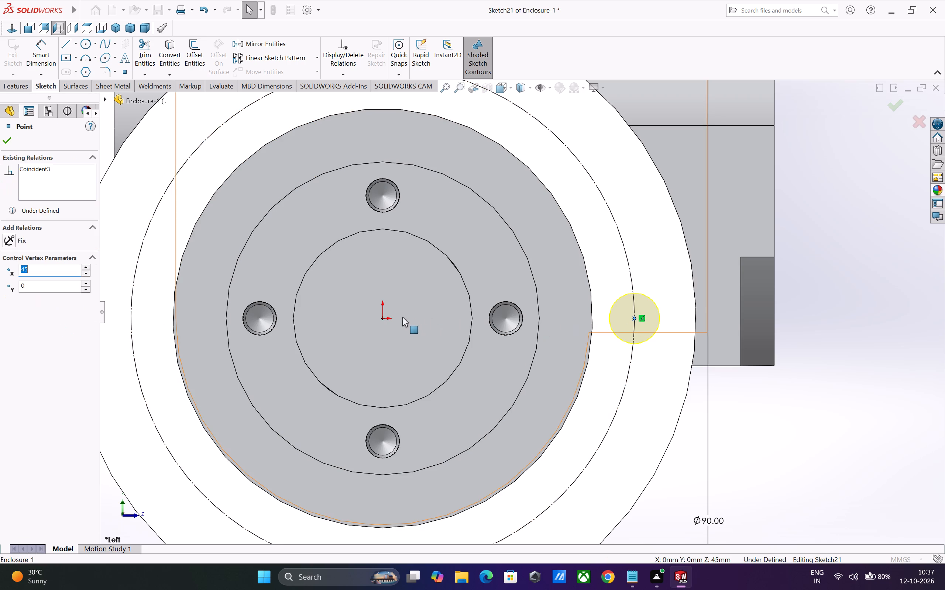
ctrl+click(383, 319)
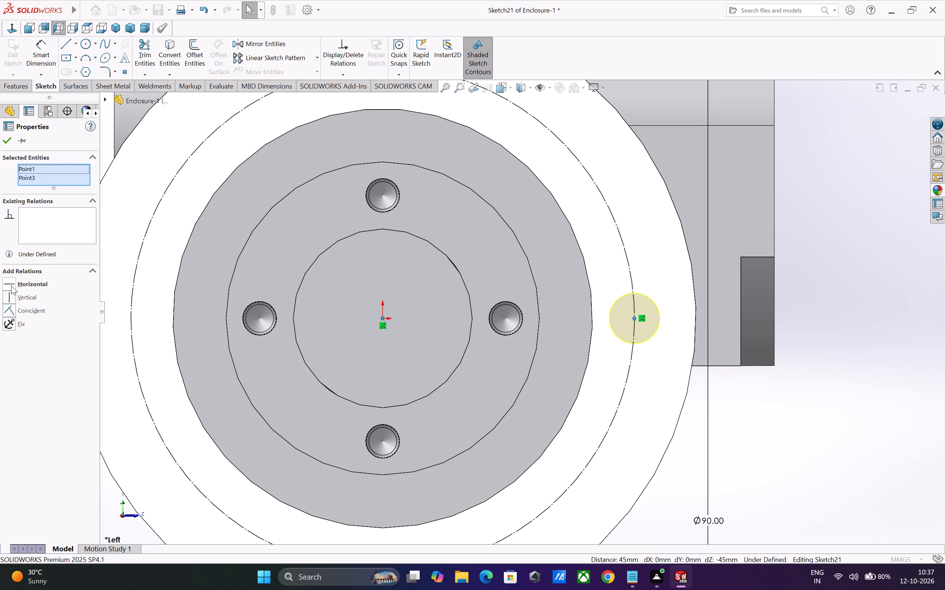
click(11, 285)
click(10, 285)
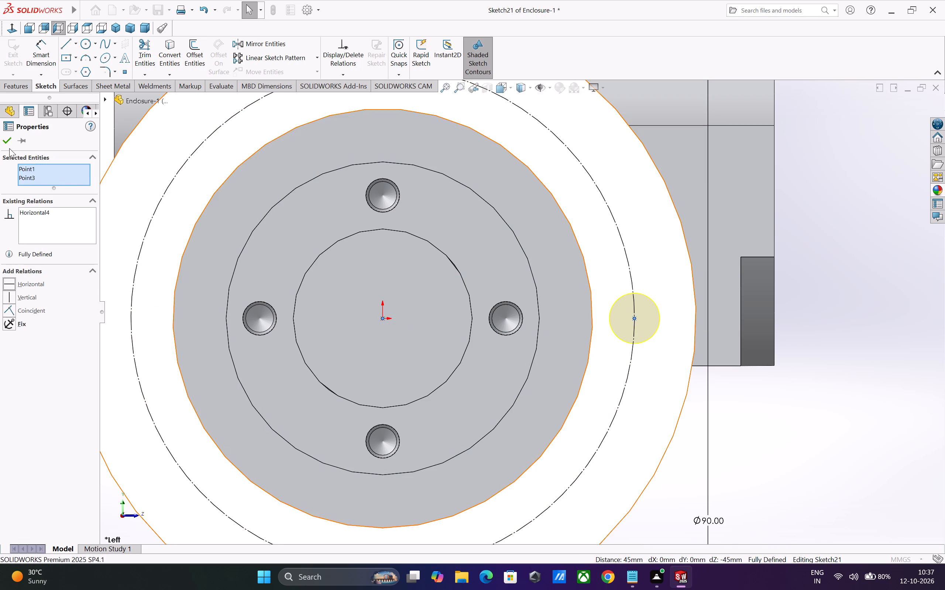
click(7, 140)
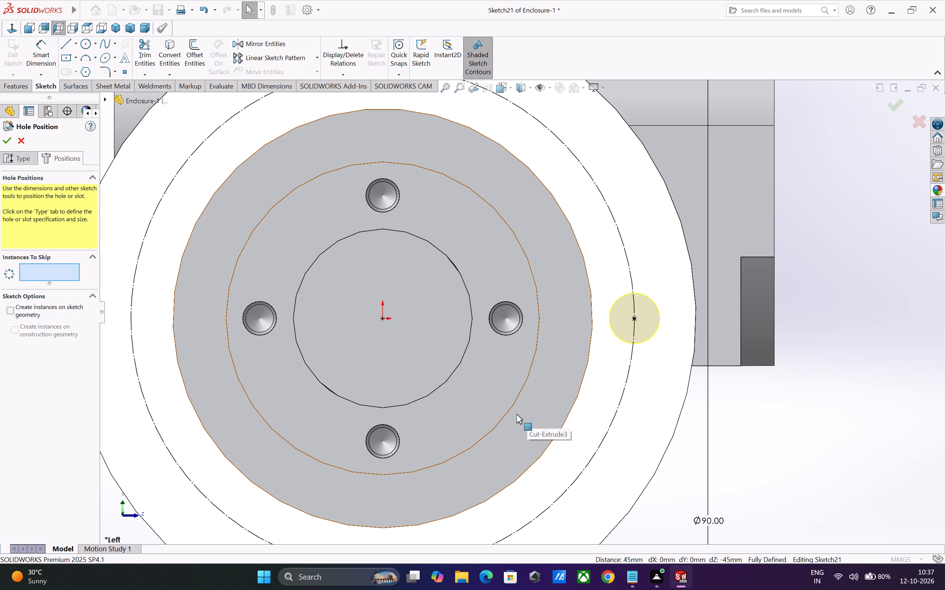
Sketch a horizontal centerline from the origin to the hole point on the 90 mm construction circle.
scroll(522, 414, up, 2)
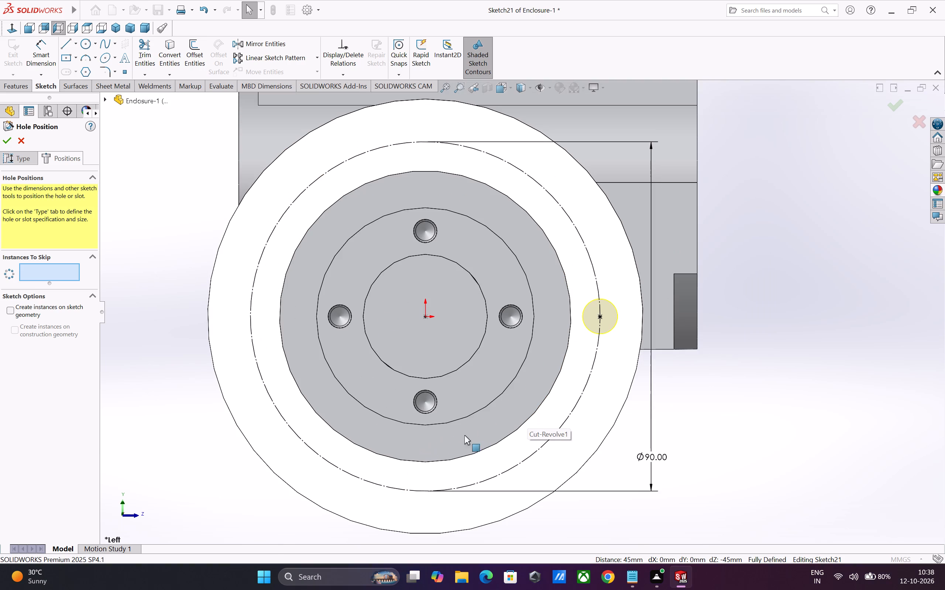
click(75, 48)
click(82, 76)
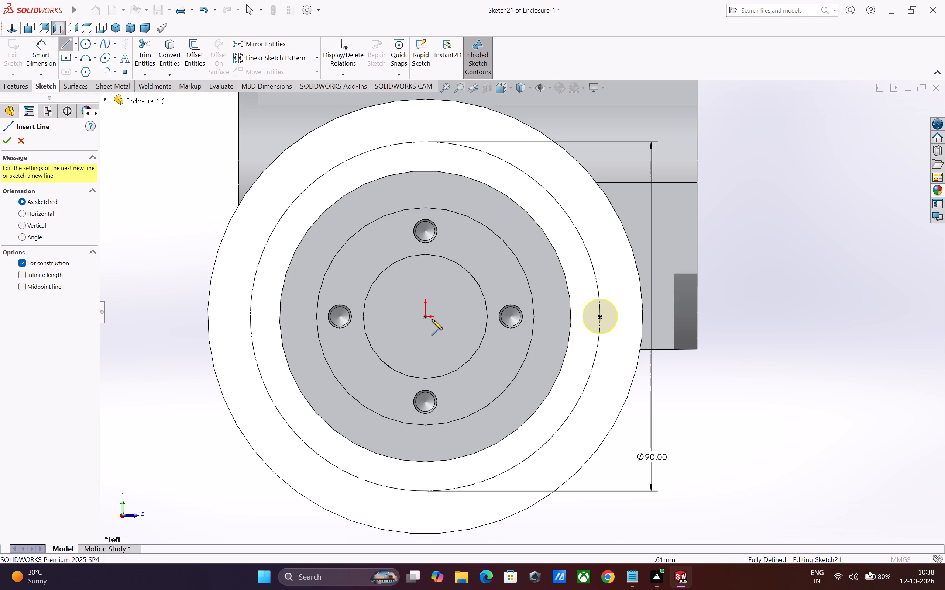
click(424, 316)
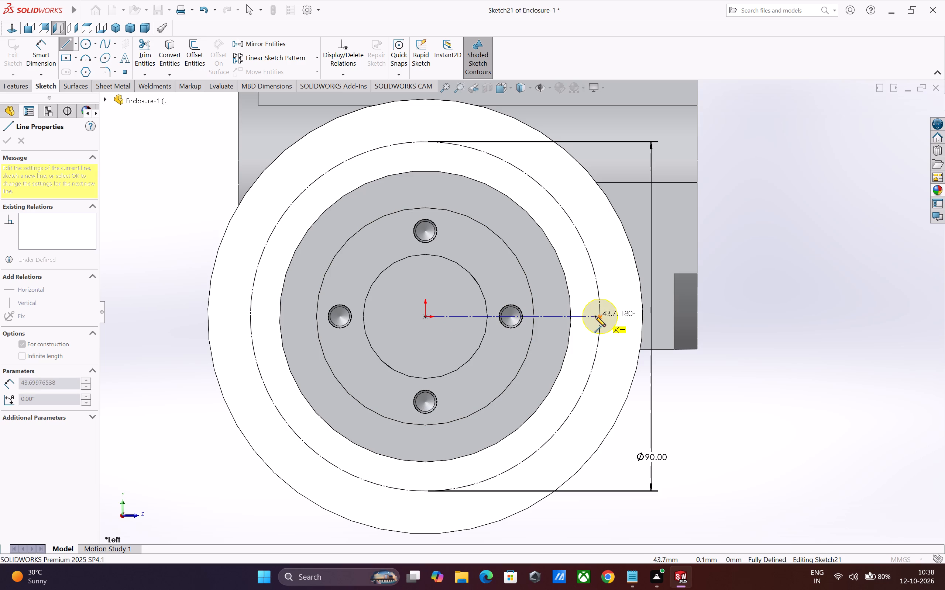
click(601, 316)
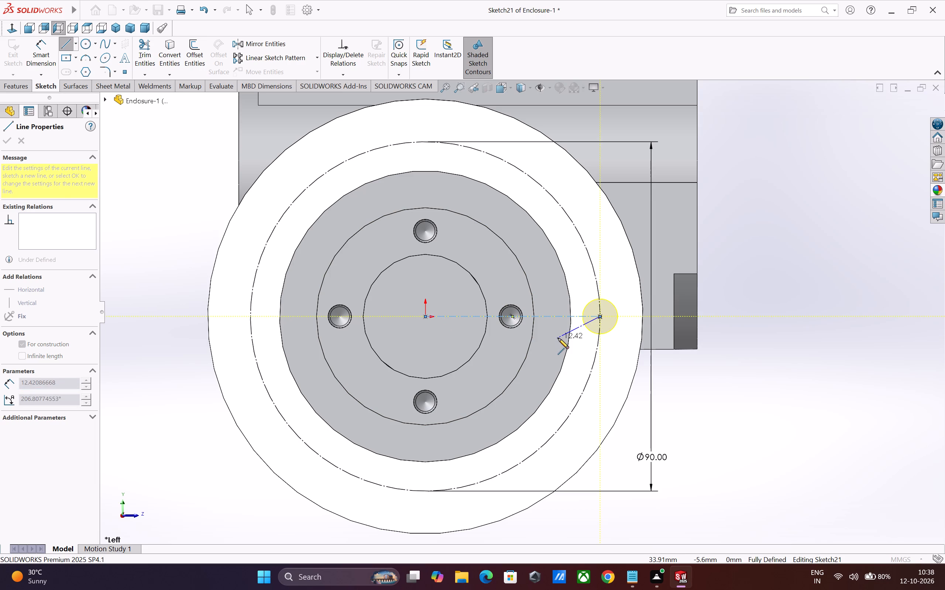
key(Escape)
Sketch an angled centerline from the origin to the upper-left part of the 90 mm circle, at about 122° from horizontal.
click(78, 45)
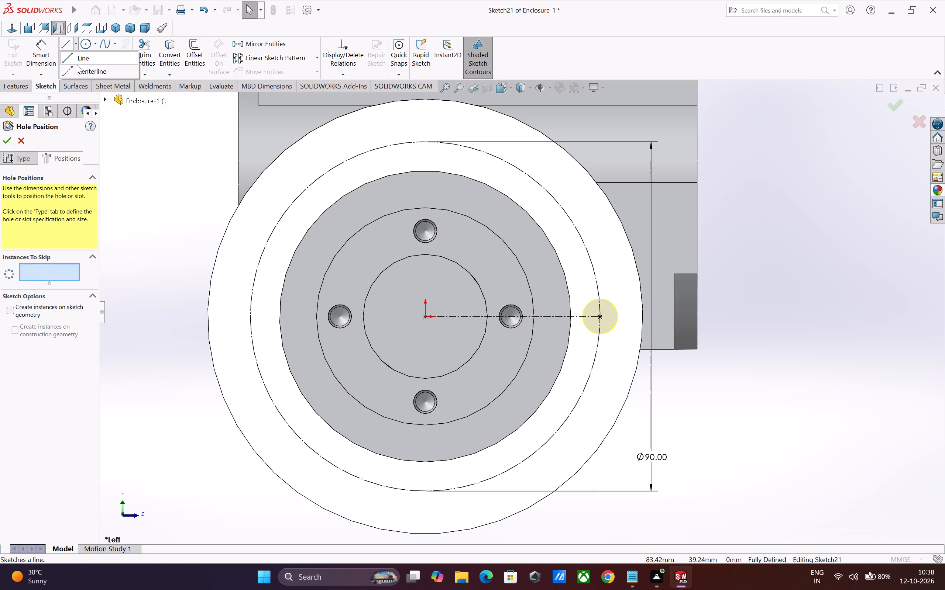
click(78, 68)
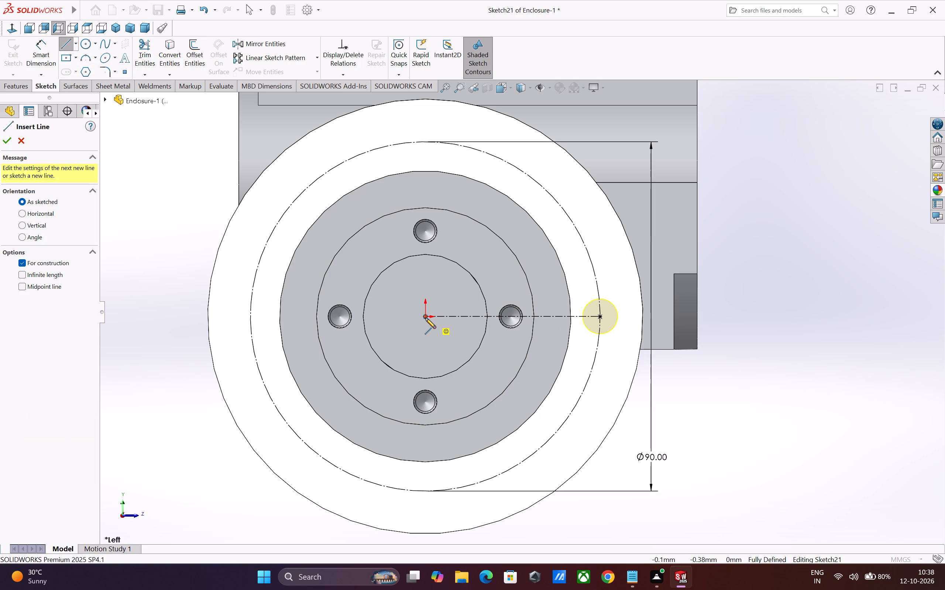
click(425, 318)
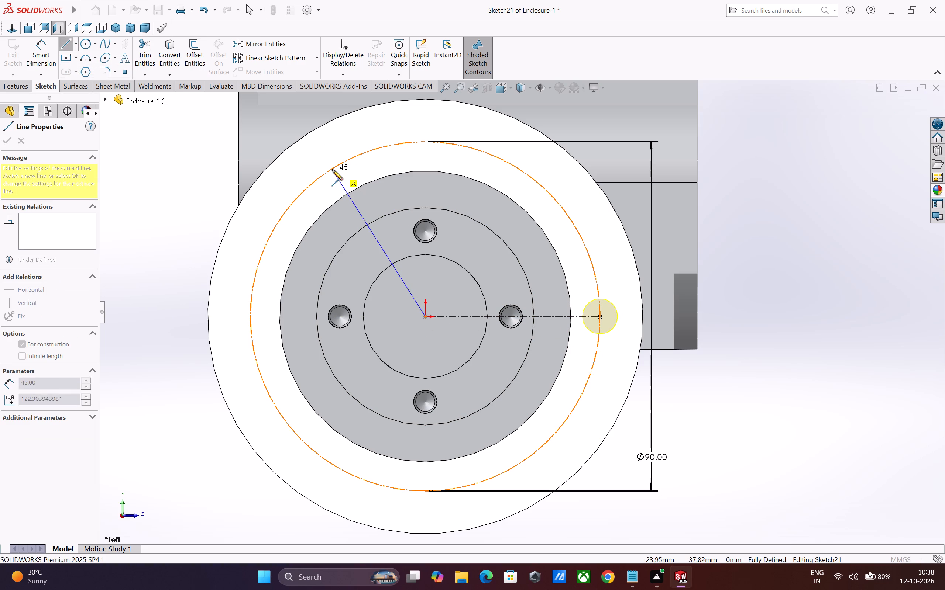
click(332, 169)
key(Escape)
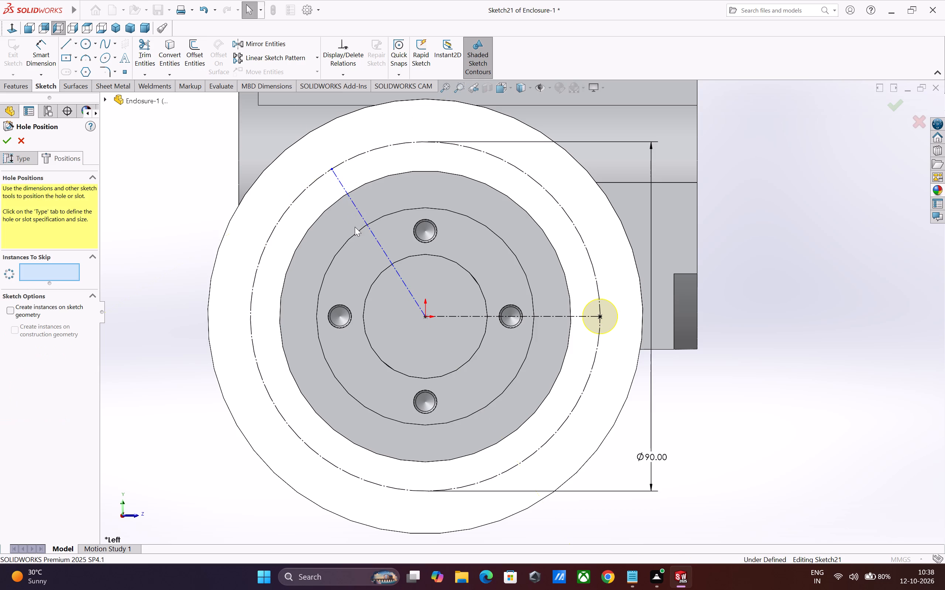
Mirror the angled centerline about the horizontal centerline.
click(276, 47)
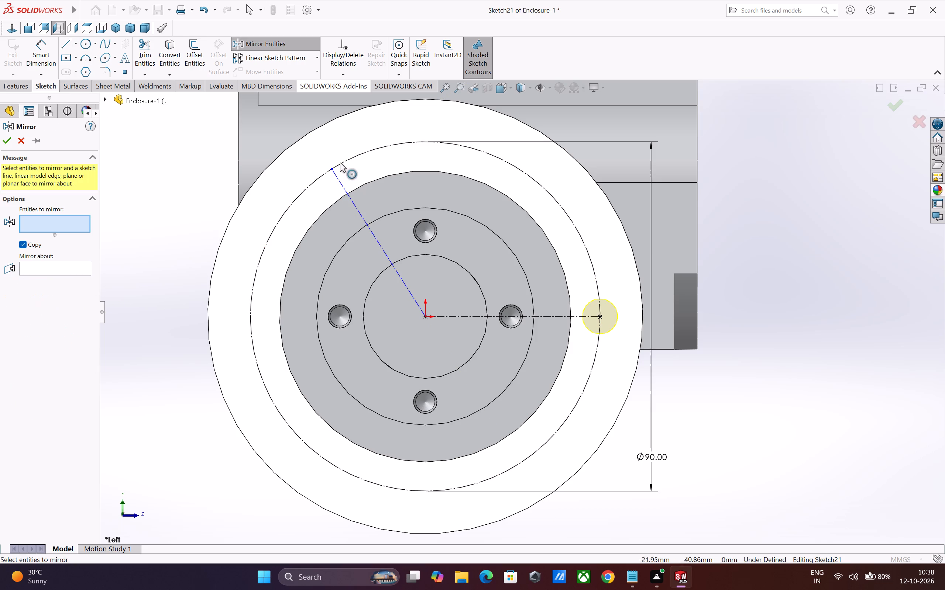
click(351, 200)
click(68, 268)
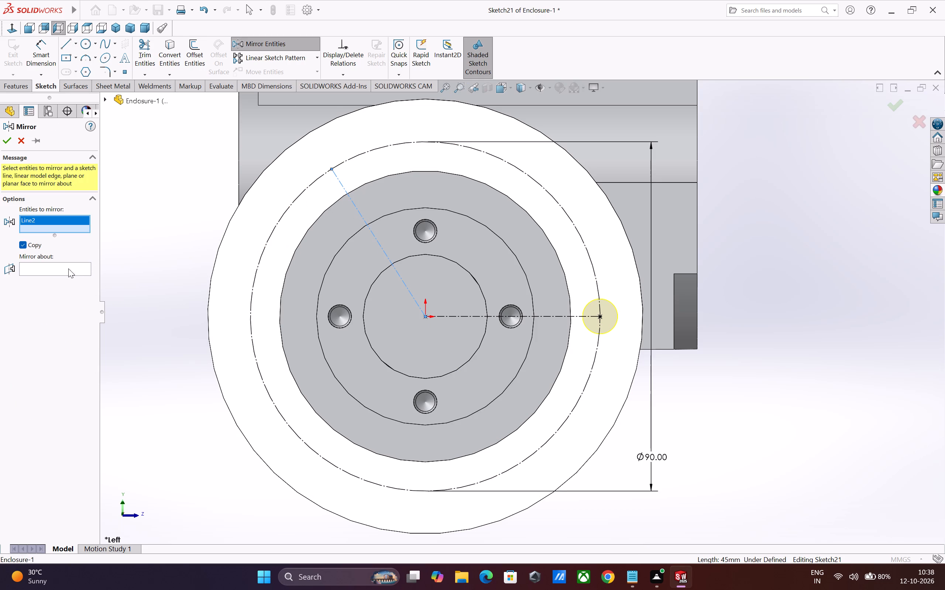
click(473, 317)
right_click(473, 317)
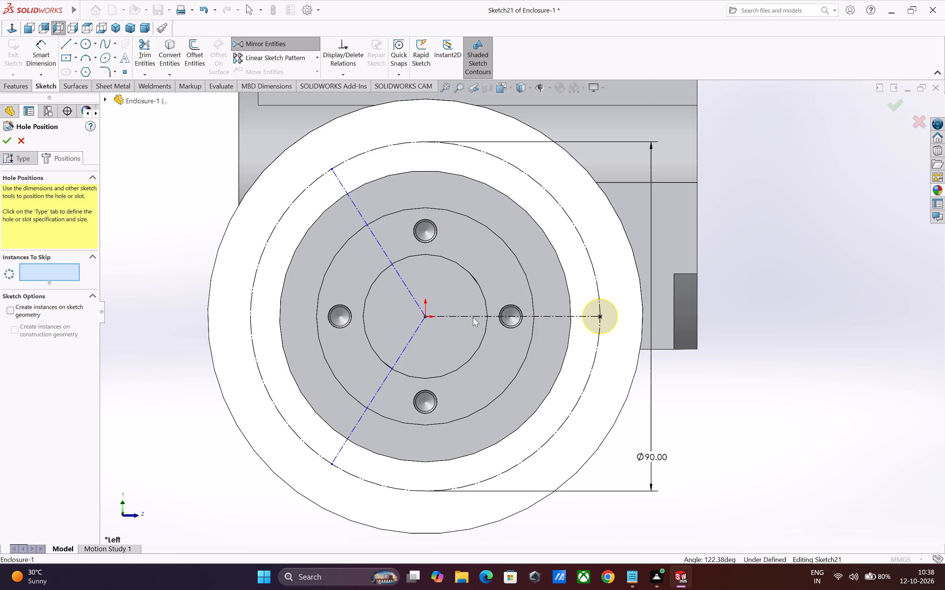
Dimension the angle between the two mirrored centerlines as 150°.
click(44, 51)
click(383, 250)
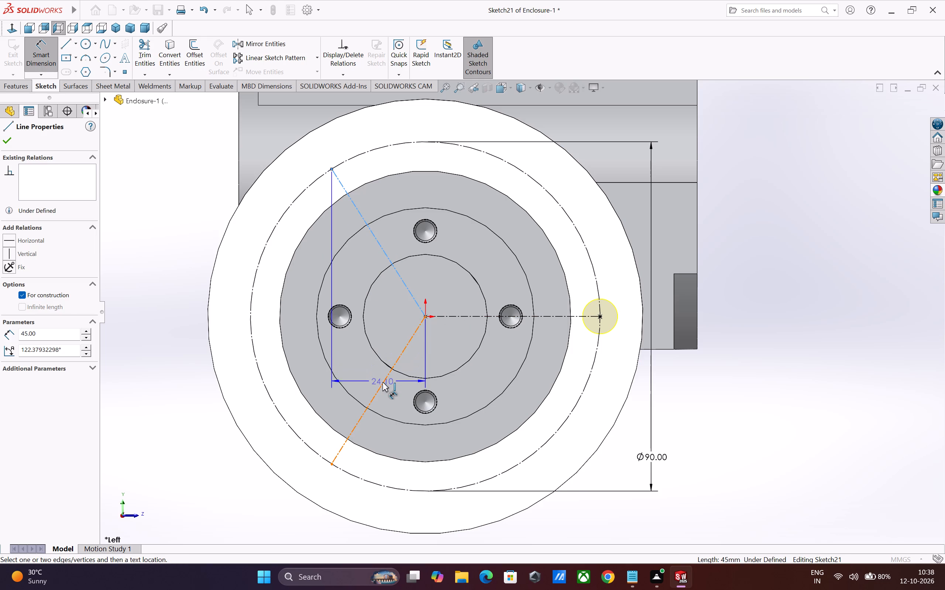
click(382, 383)
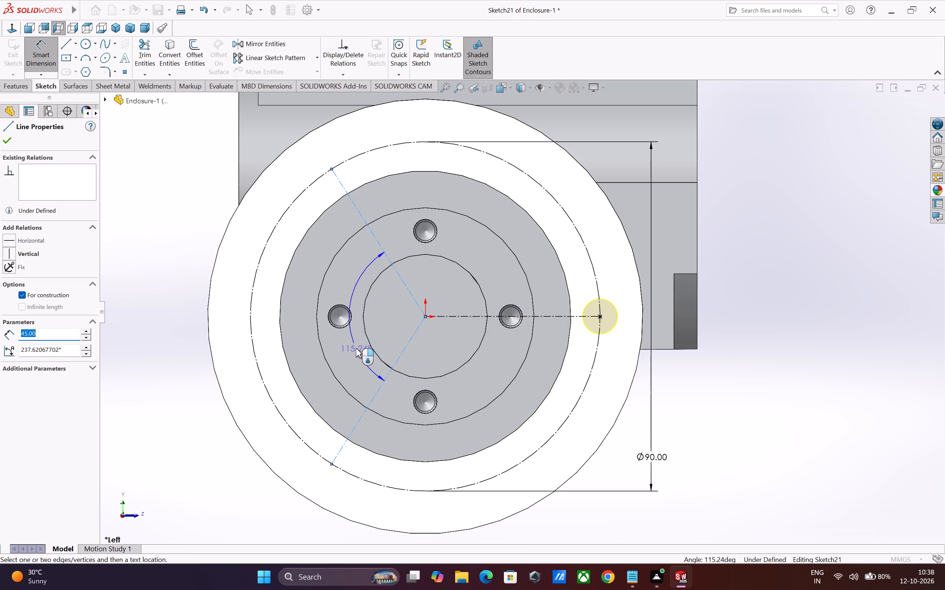
click(356, 348)
key(1)
text(50])
key(Return)
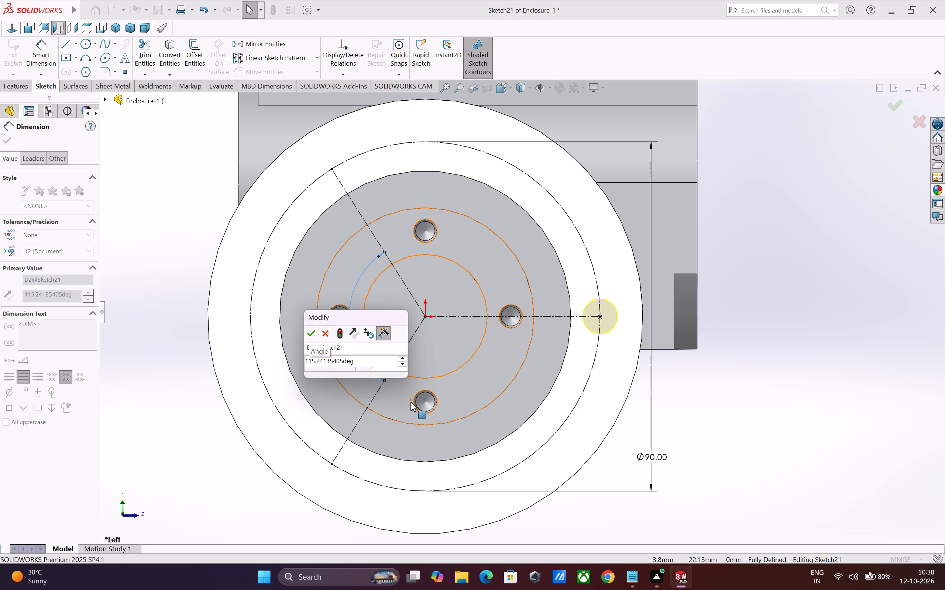
double_click(382, 362)
text(150)
key(Return)
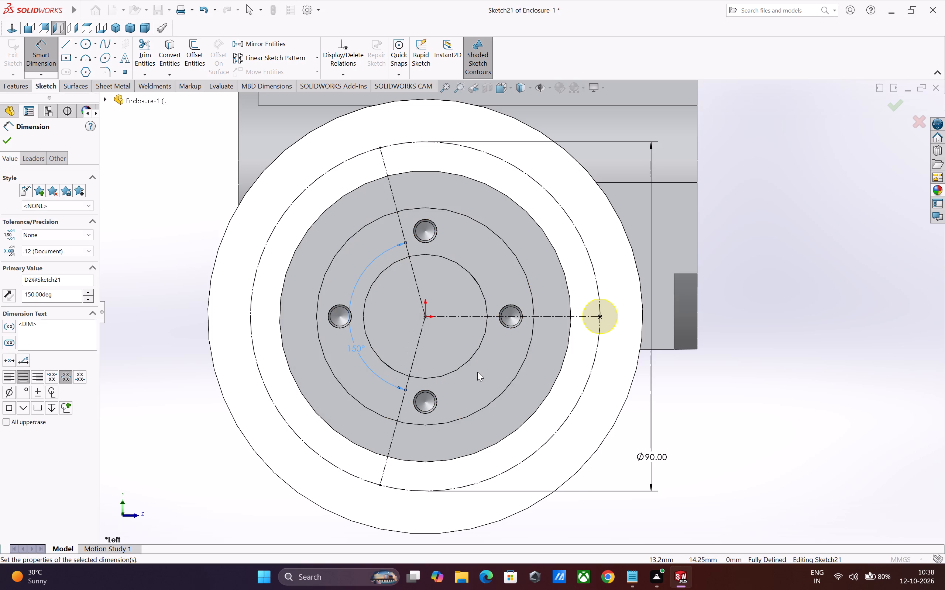
key(Escape)
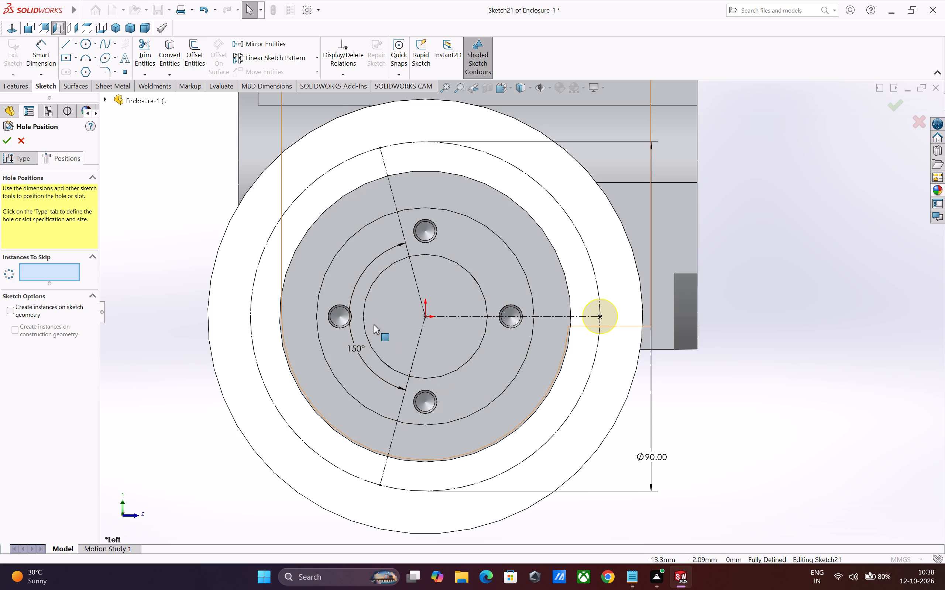
Place hole points at the outer ends of both angled centerlines and complete the Ø9 hole feature.
click(379, 149)
click(334, 188)
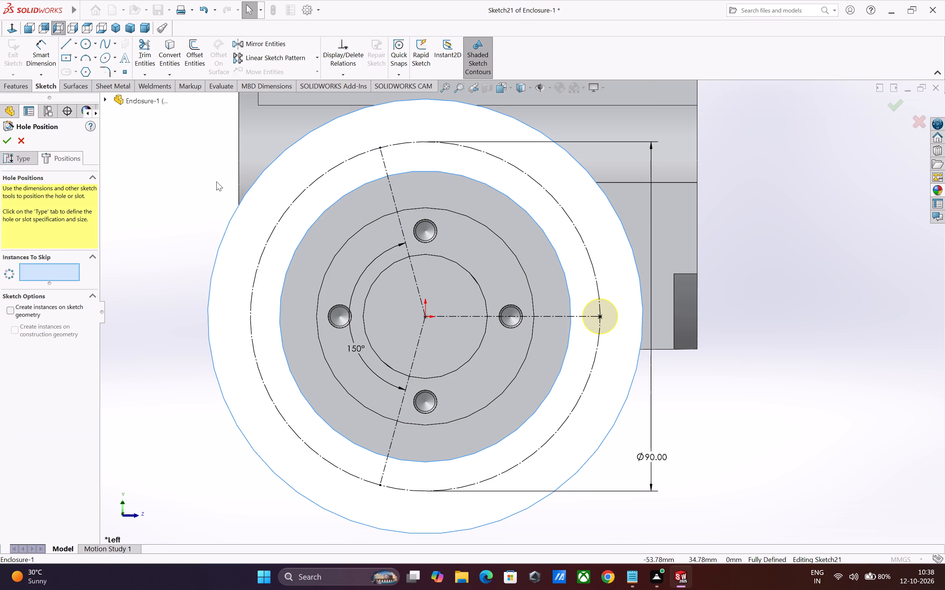
click(123, 73)
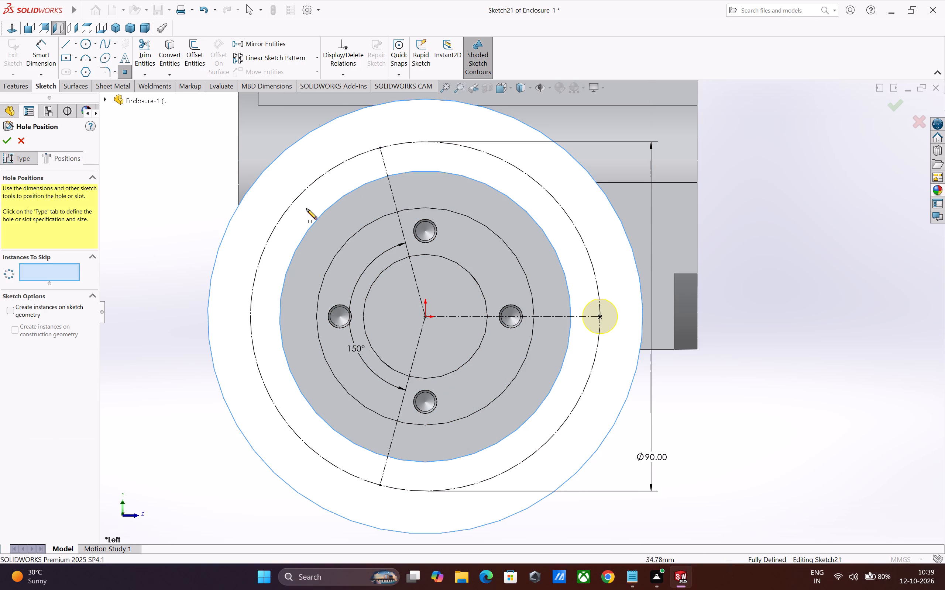
click(379, 149)
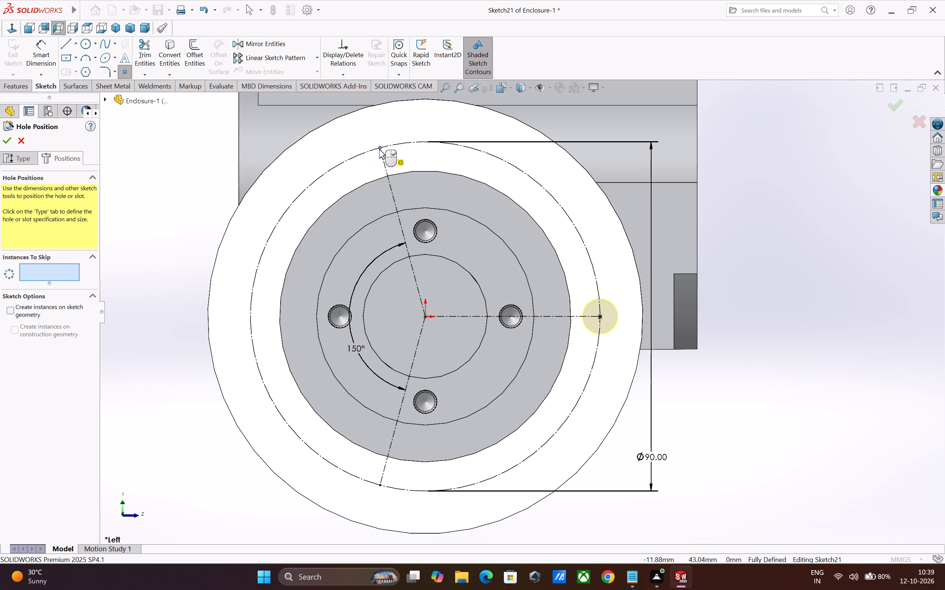
click(380, 486)
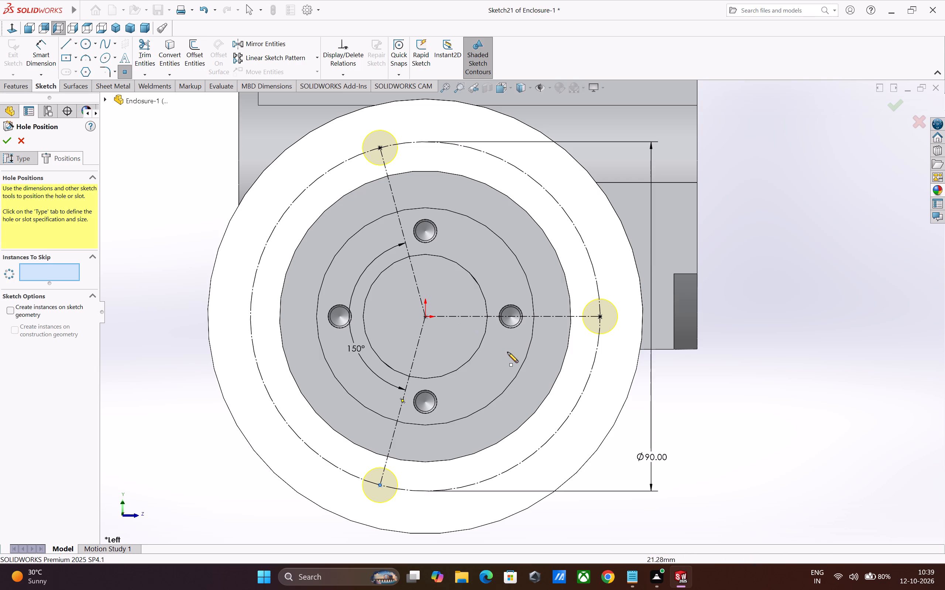
scroll(366, 378, up, 2)
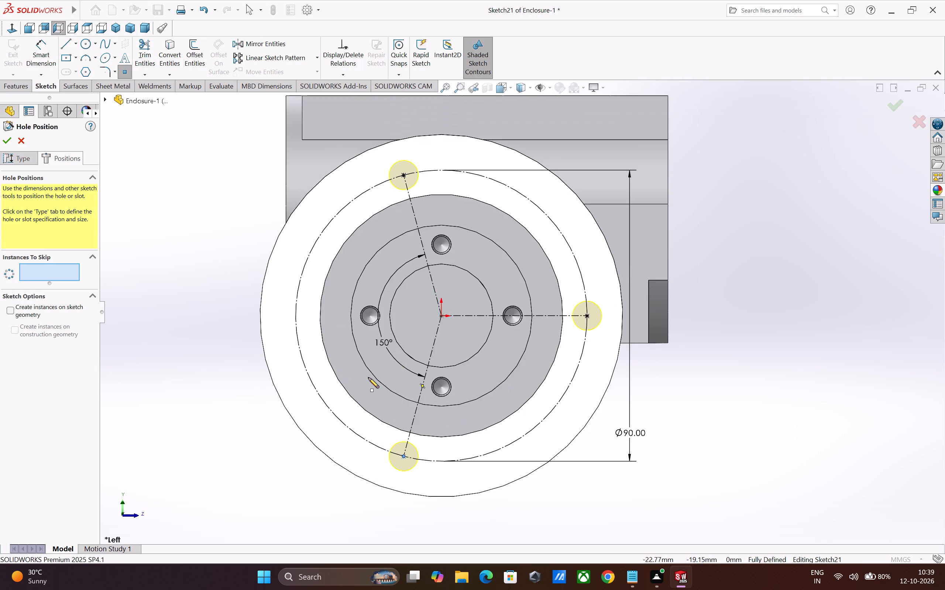
scroll(368, 378, up, 1)
middle_drag(463, 412, 442, 421)
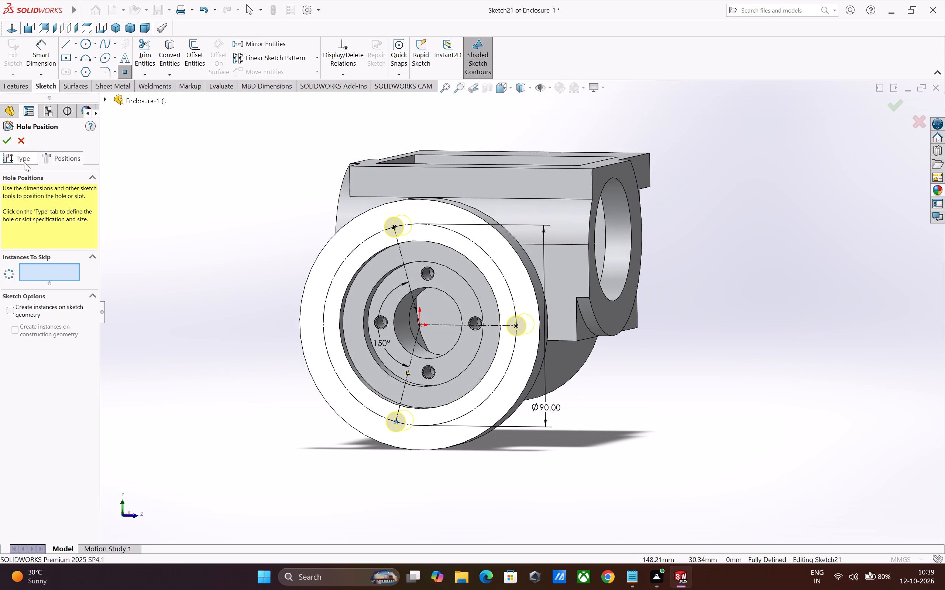
click(10, 145)
click(178, 368)
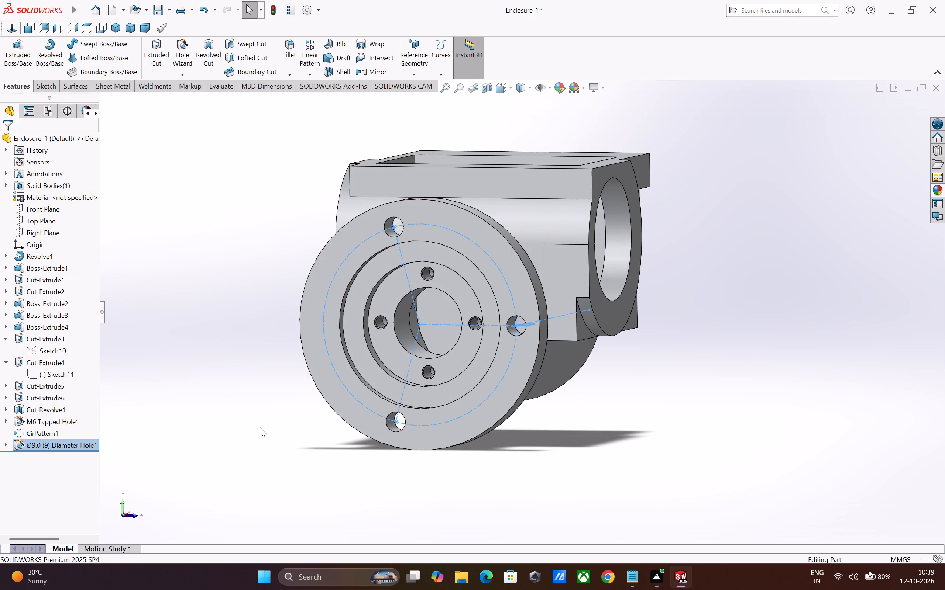
Examine the flange with its drilled holes and the rest of the enclosure from several sides.
middle_drag(261, 428, 288, 428)
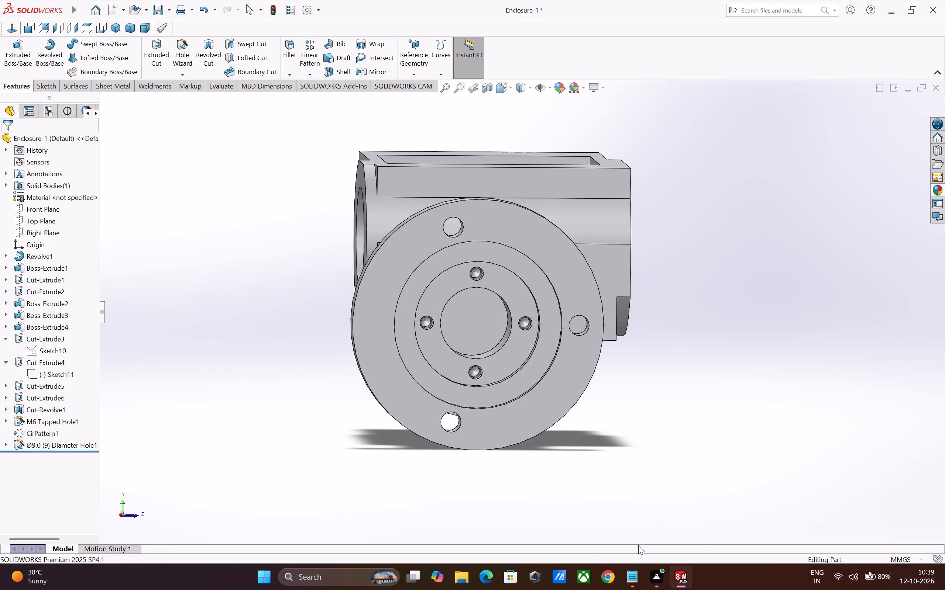
scroll(840, 549, up, 2)
scroll(692, 417, up, 2)
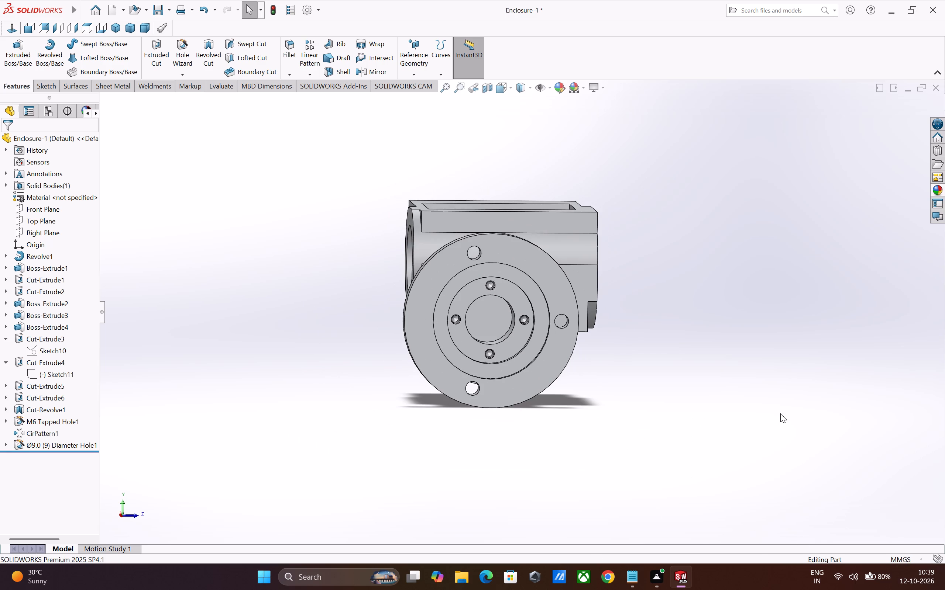
scroll(742, 357, down, 2)
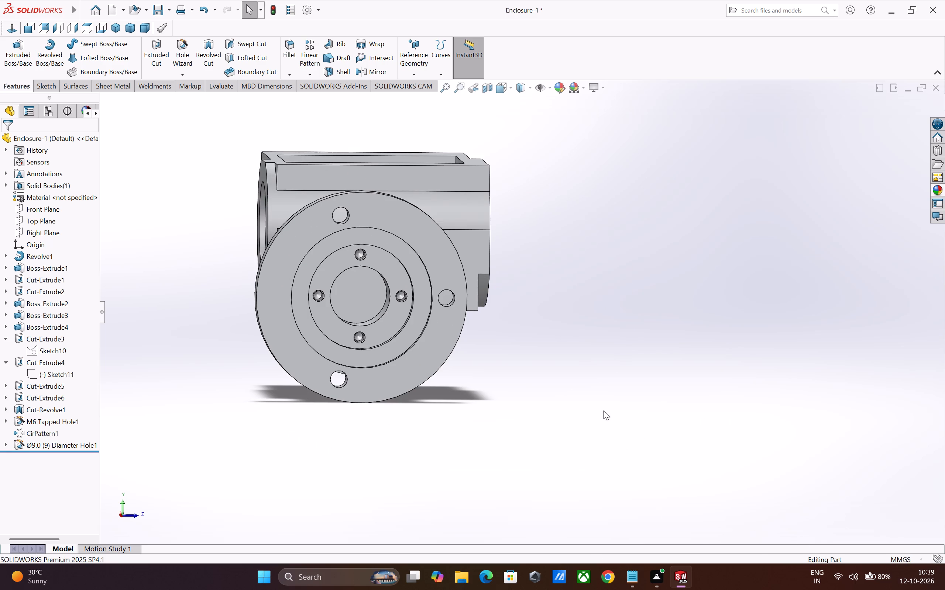
scroll(528, 413, up, 2)
scroll(487, 359, down, 2)
middle_drag(535, 358, 535, 358)
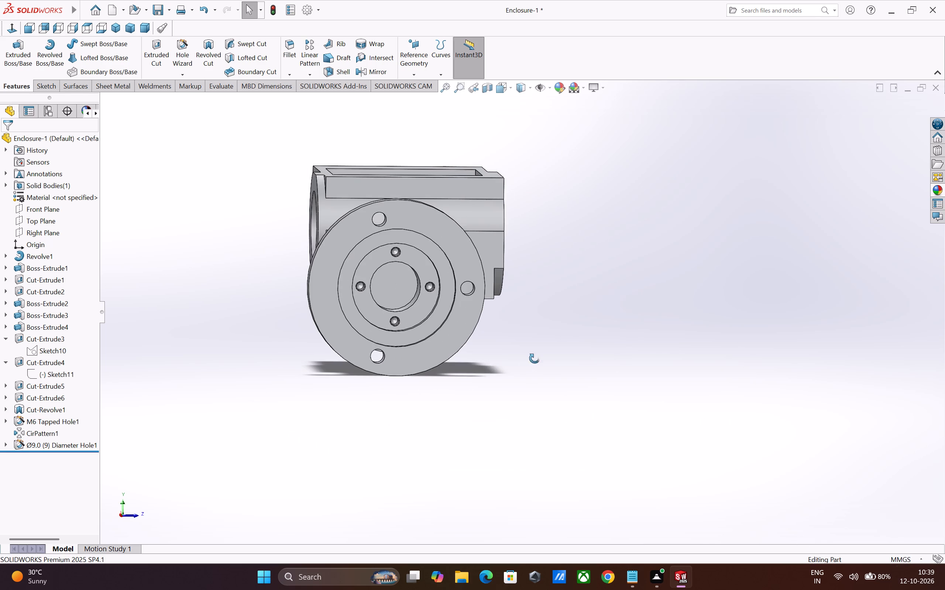
middle_drag(535, 358, 527, 373)
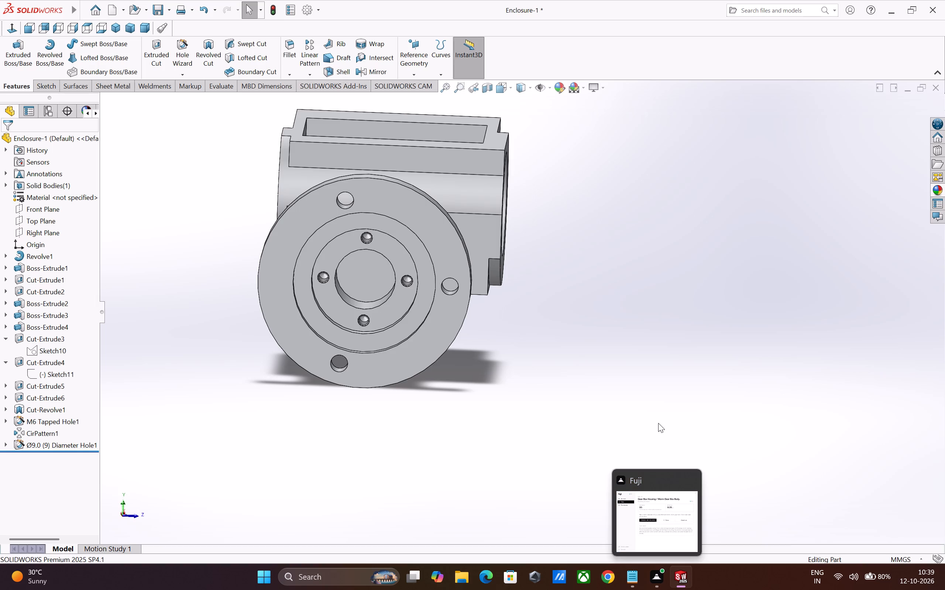
scroll(570, 417, up, 3)
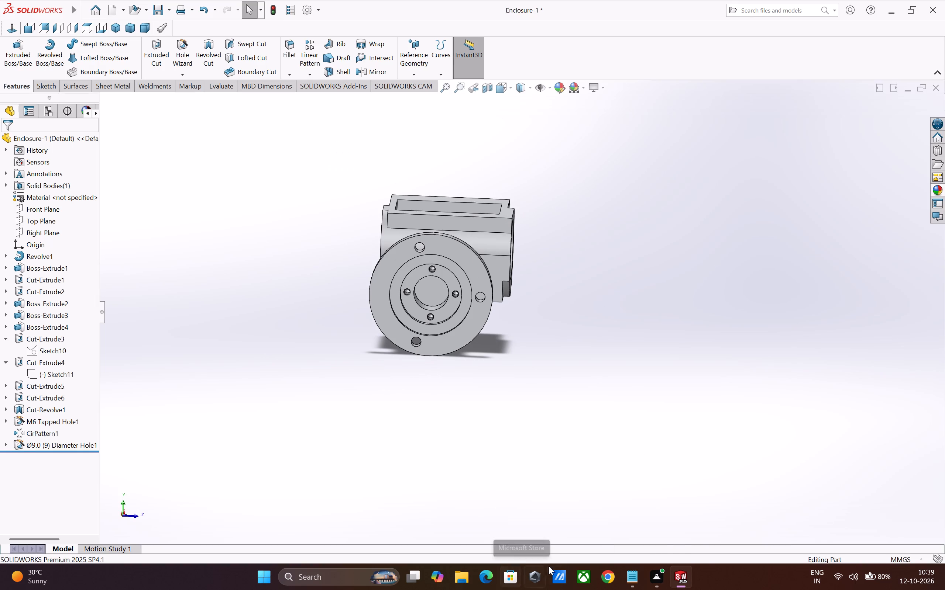
scroll(569, 506, up, 2)
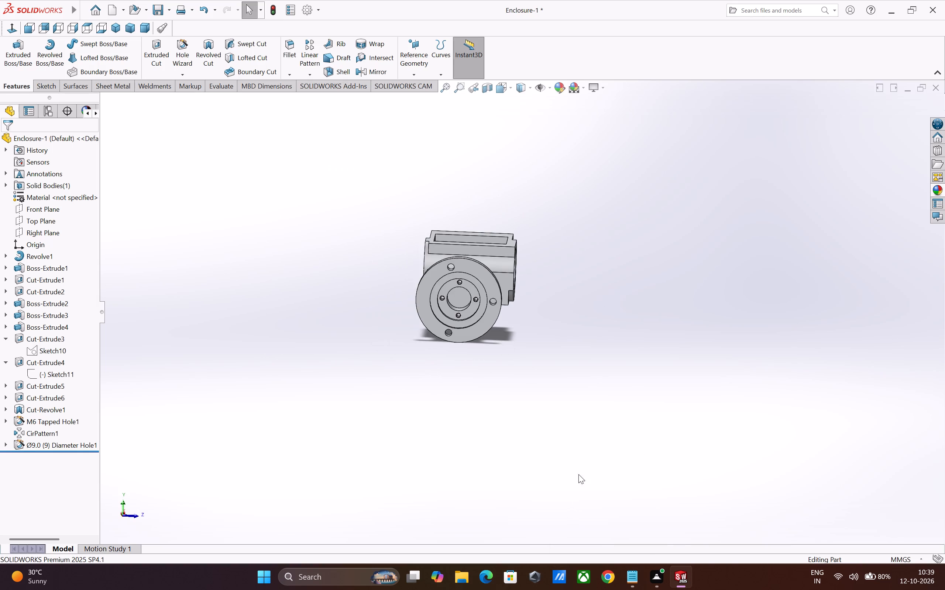
scroll(579, 458, up, 4)
scroll(556, 302, down, 3)
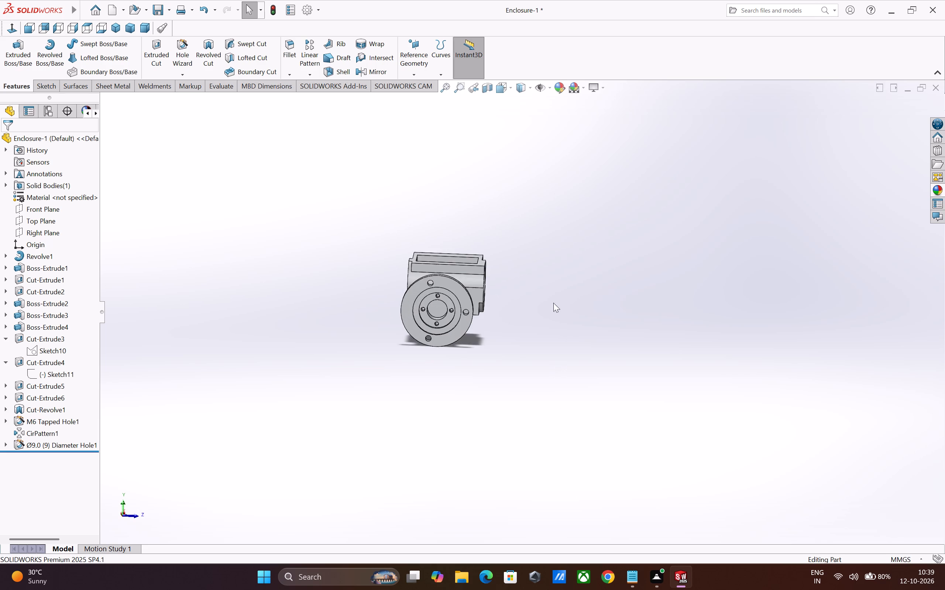
scroll(553, 303, down, 2)
middle_drag(587, 351, 517, 380)
scroll(521, 379, down, 1)
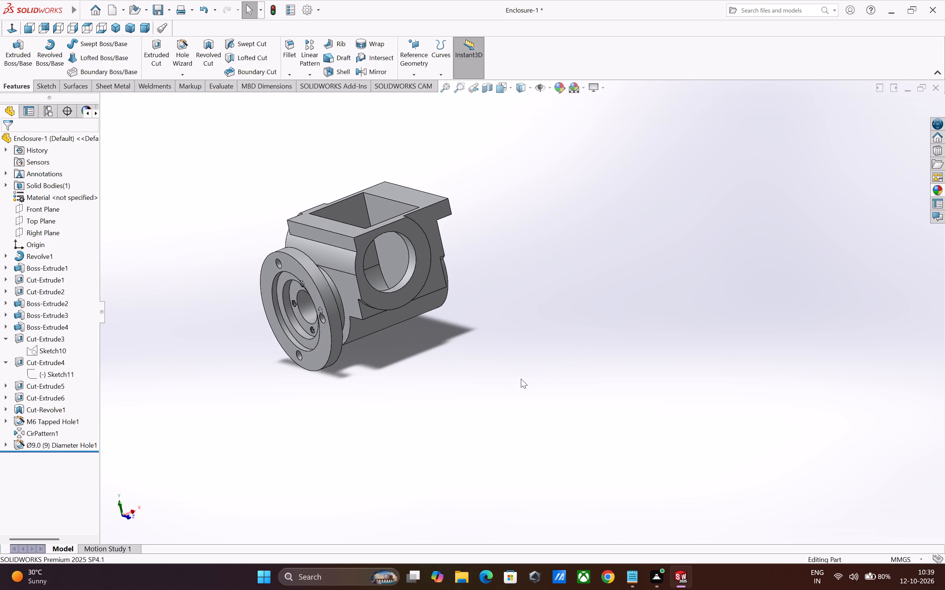
scroll(521, 379, up, 2)
scroll(453, 335, down, 1)
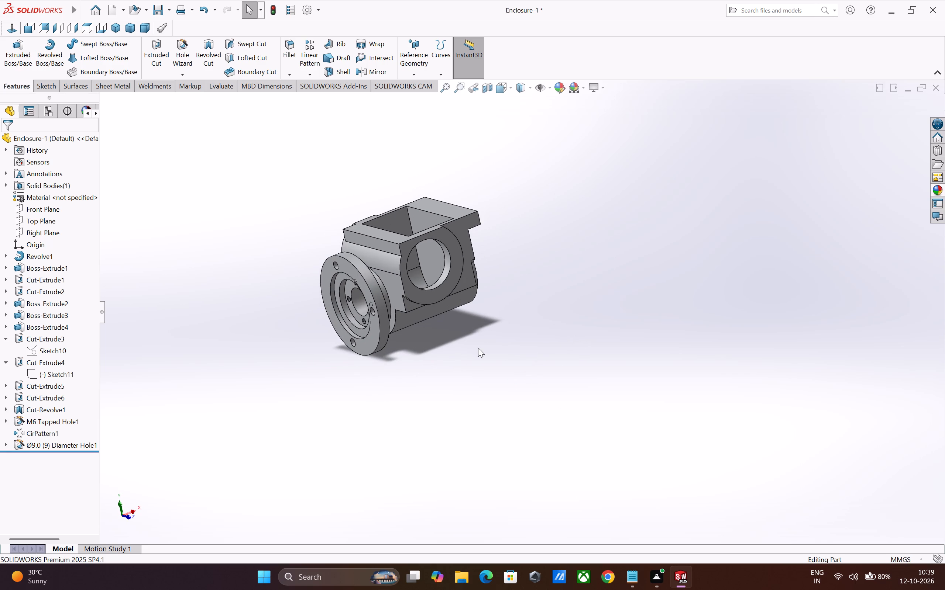
middle_drag(506, 360, 463, 386)
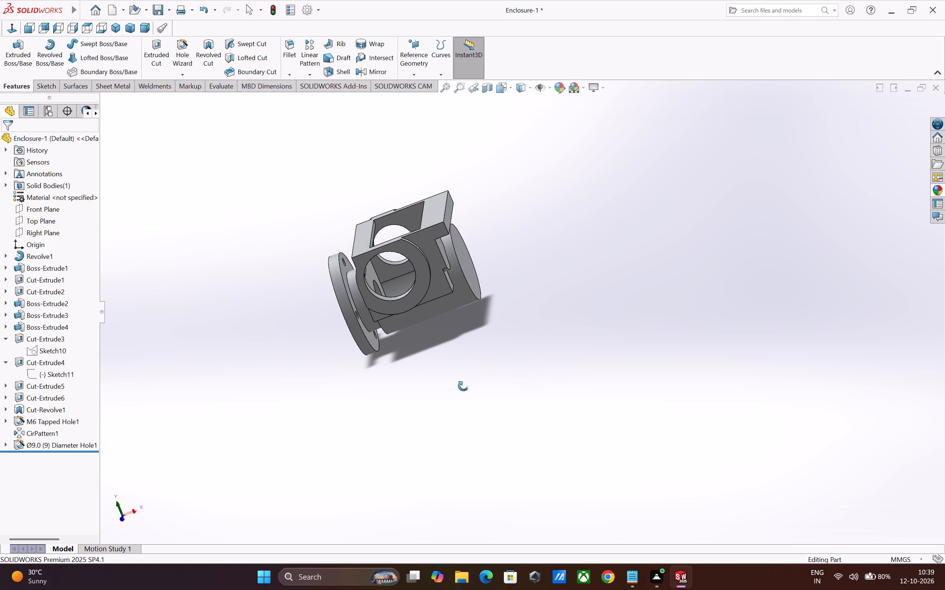
middle_drag(463, 386, 460, 388)
middle_drag(546, 337, 529, 348)
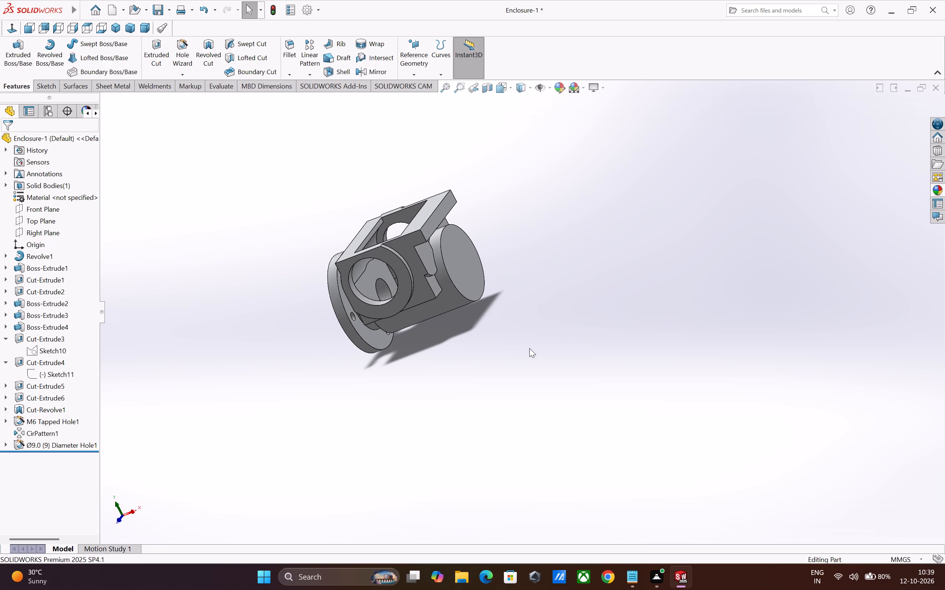
Start a Hole Wizard hole on the flat face of the Ø86 side boss as an M6 DIN bottoming tapped hole.
scroll(440, 375, down, 1)
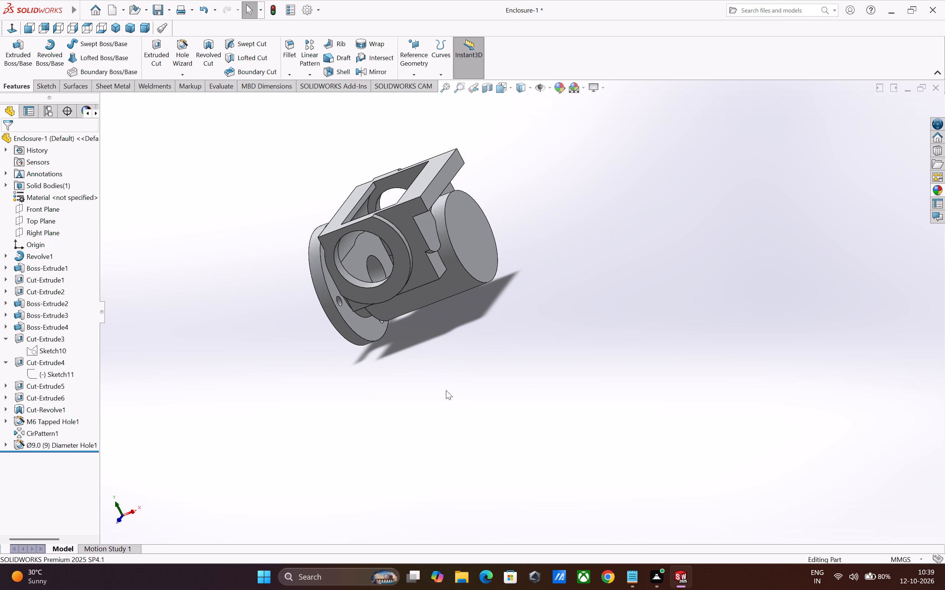
scroll(446, 390, down, 1)
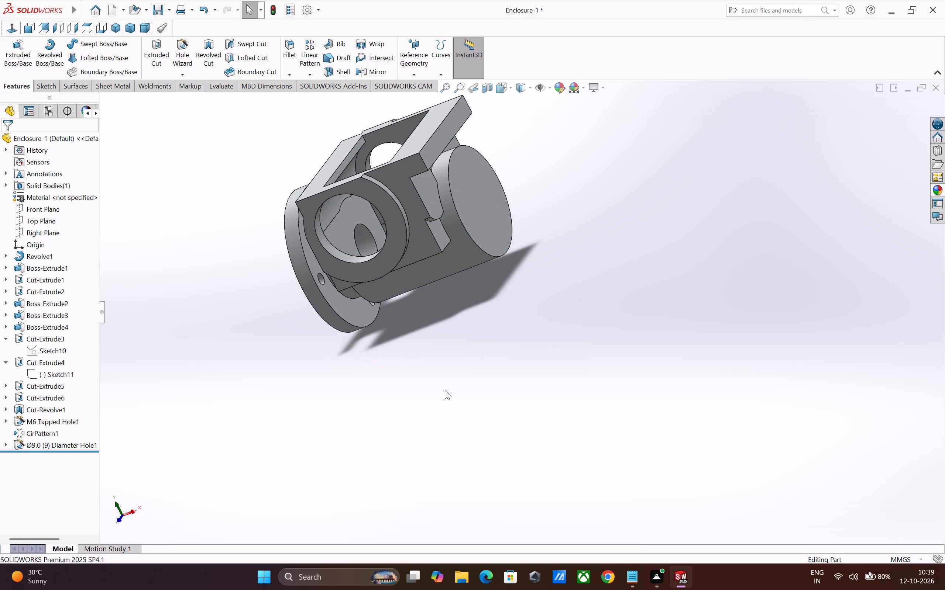
scroll(427, 381, down, 2)
scroll(412, 322, down, 4)
scroll(573, 465, up, 9)
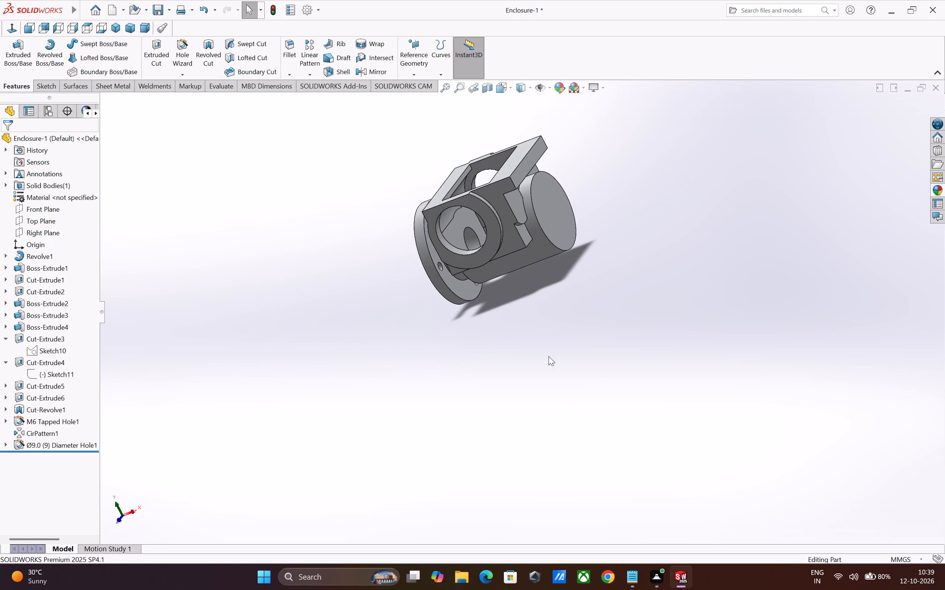
scroll(520, 283, down, 4)
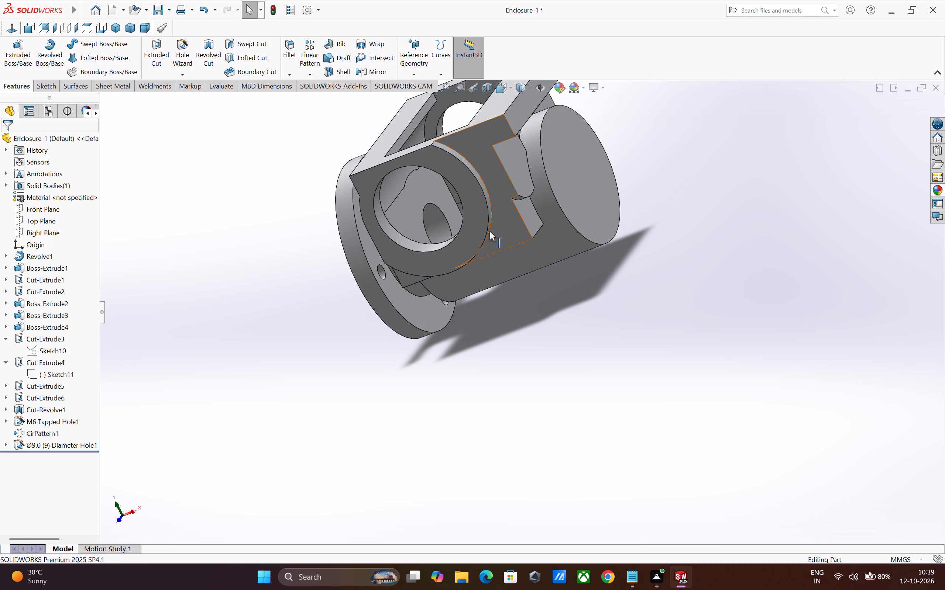
click(470, 231)
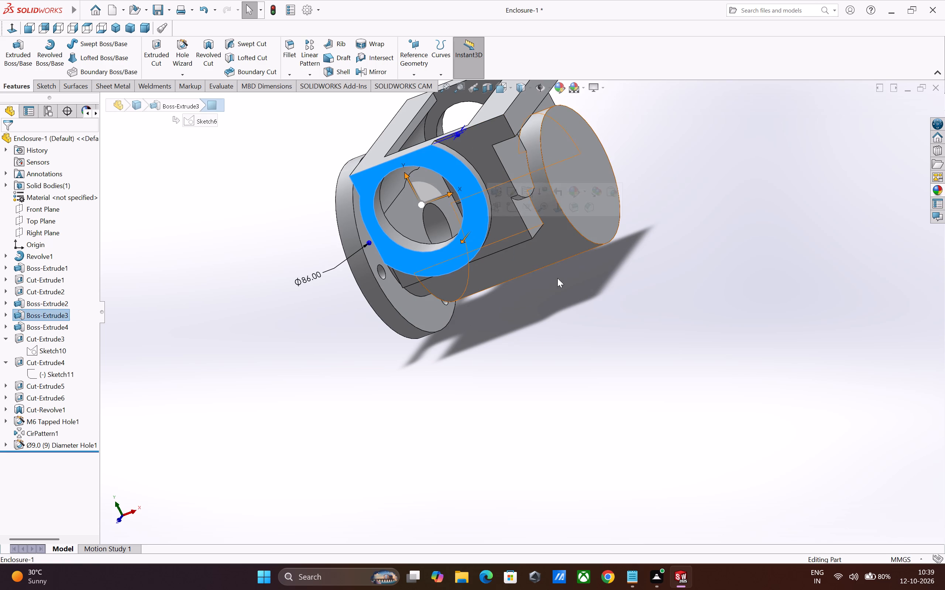
click(178, 53)
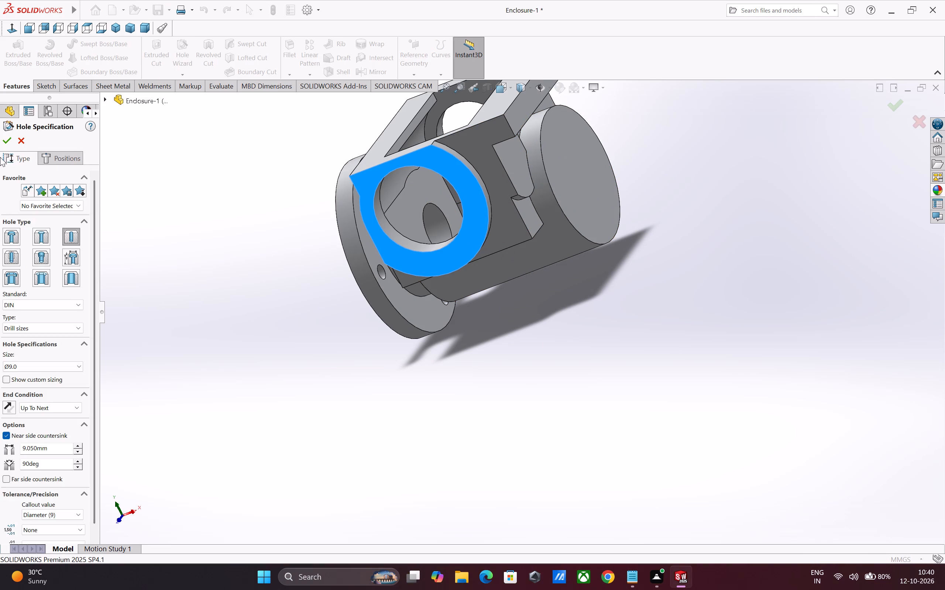
click(12, 255)
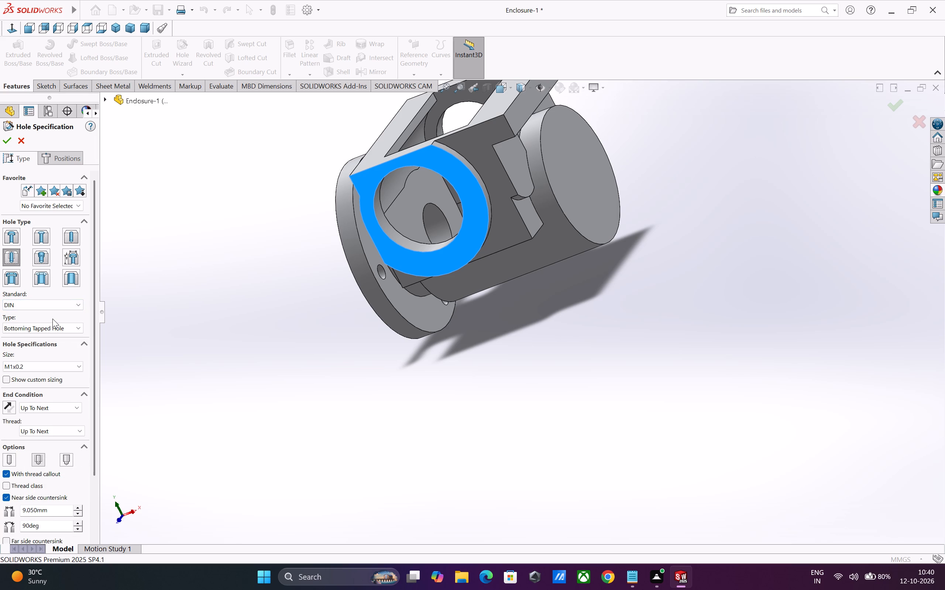
click(44, 370)
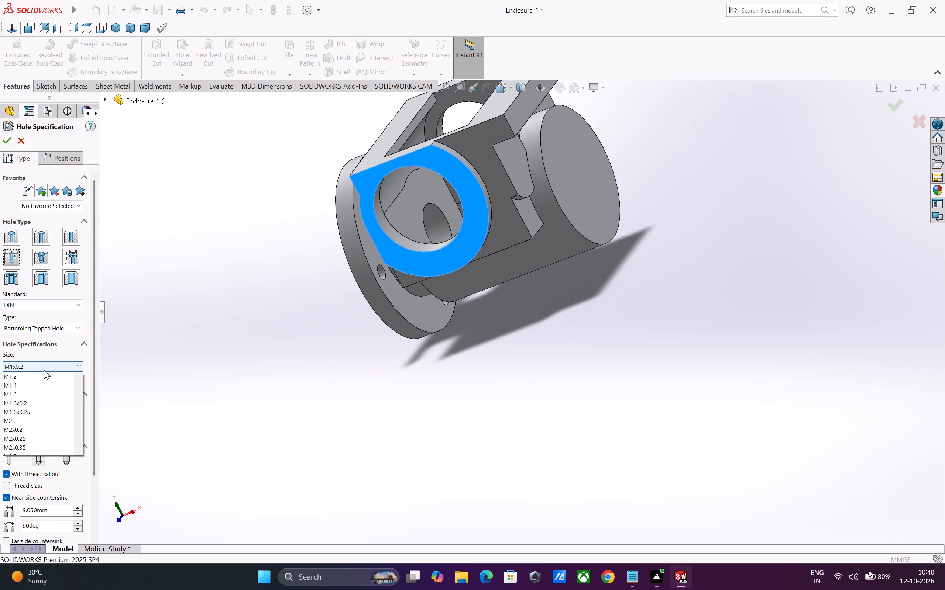
scroll(45, 449, down, 2)
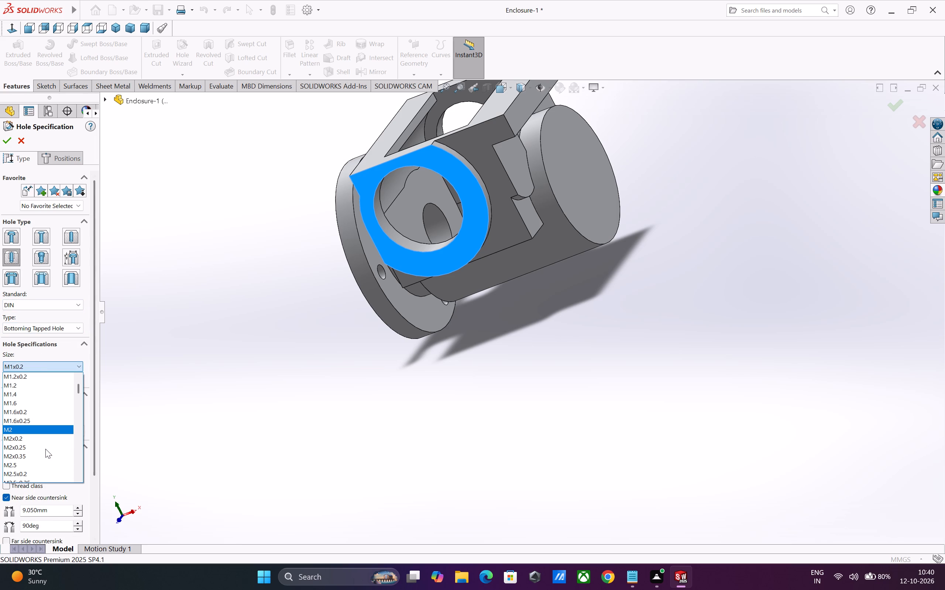
scroll(45, 449, down, 5)
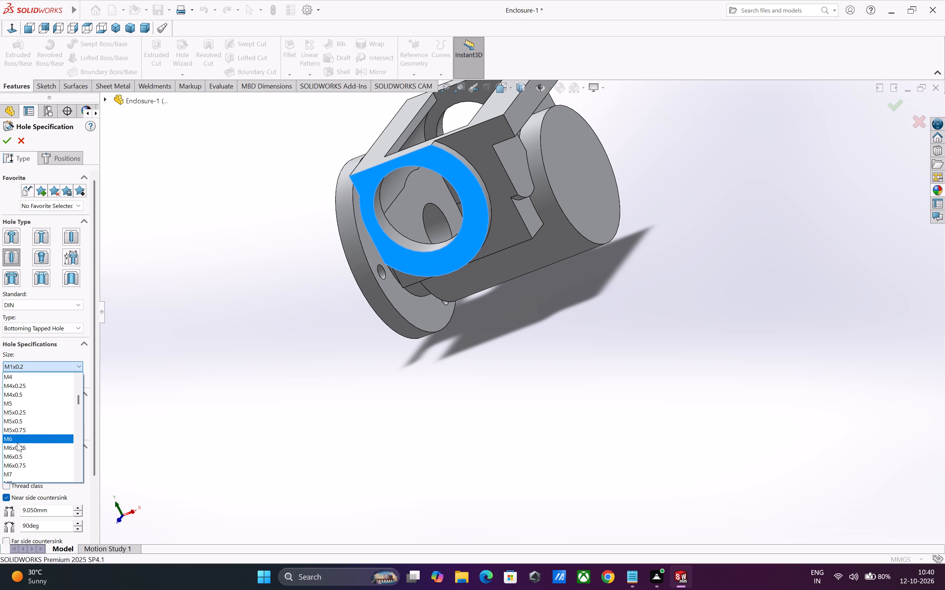
click(17, 442)
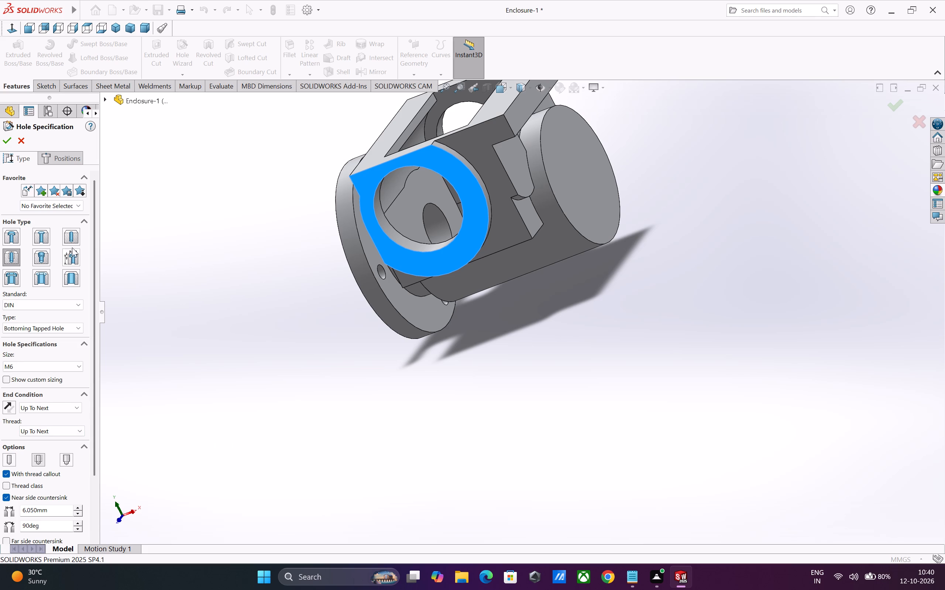
In the hole position sketch, draw a construction circle of about 37 mm radius concentric with the side boss bore.
click(56, 162)
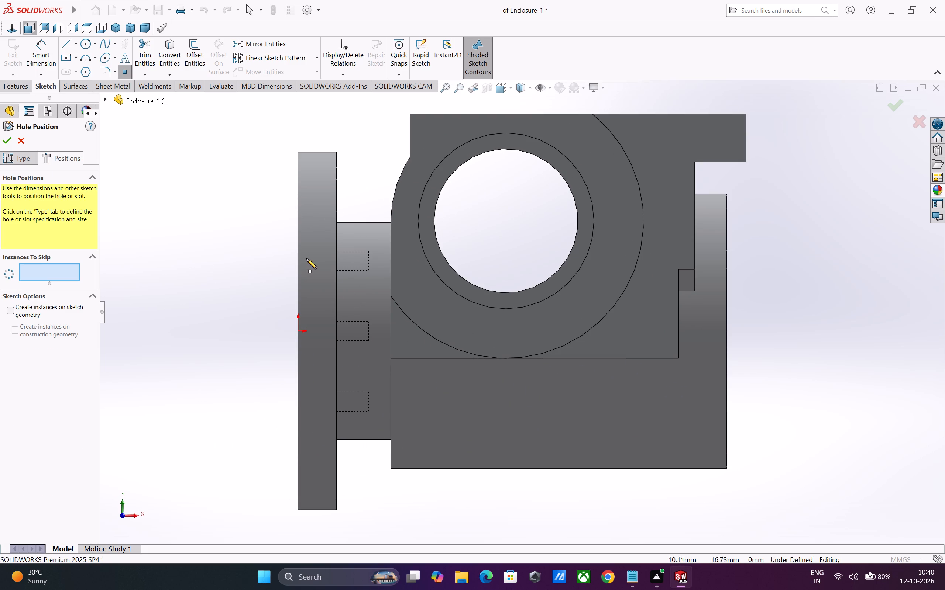
click(85, 45)
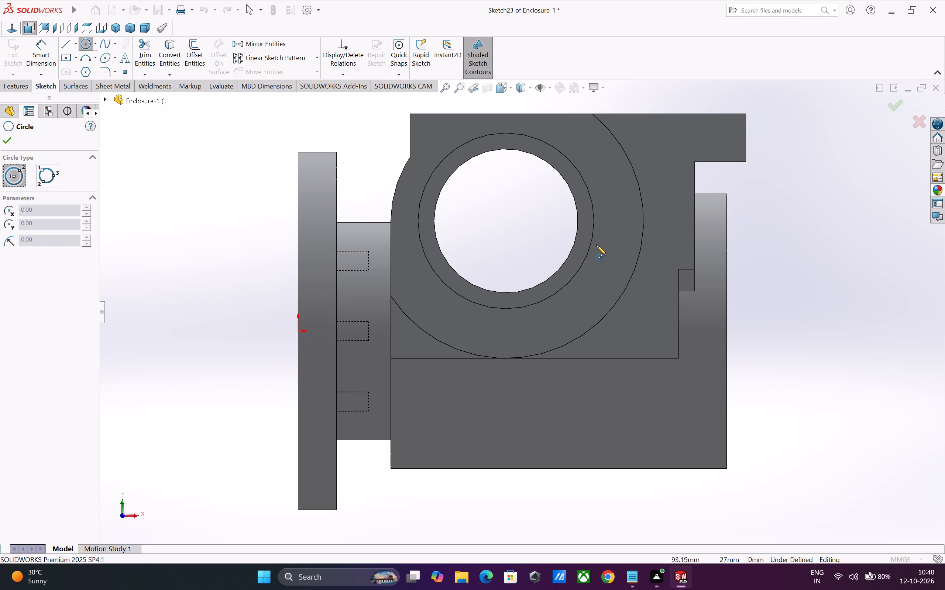
click(505, 221)
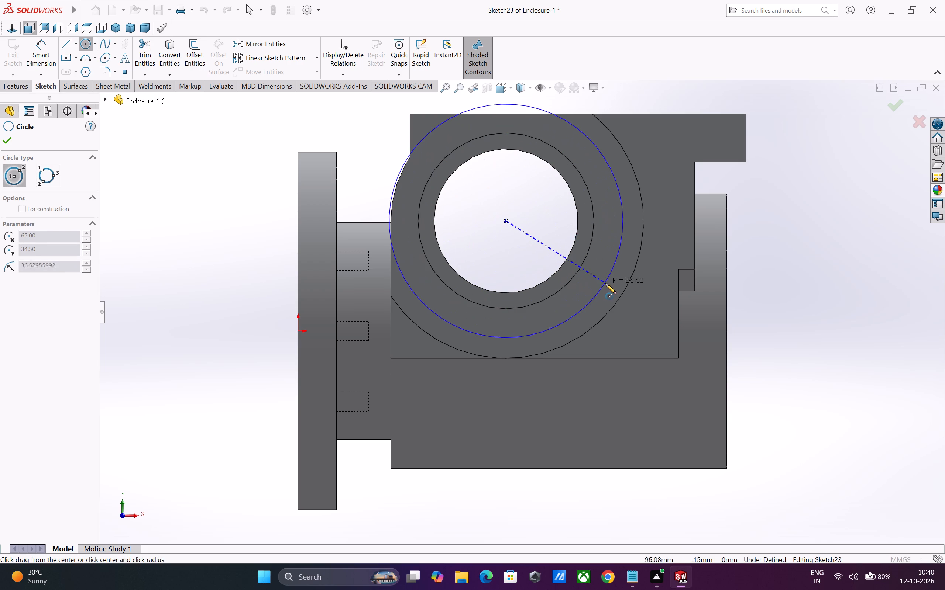
click(606, 284)
click(40, 306)
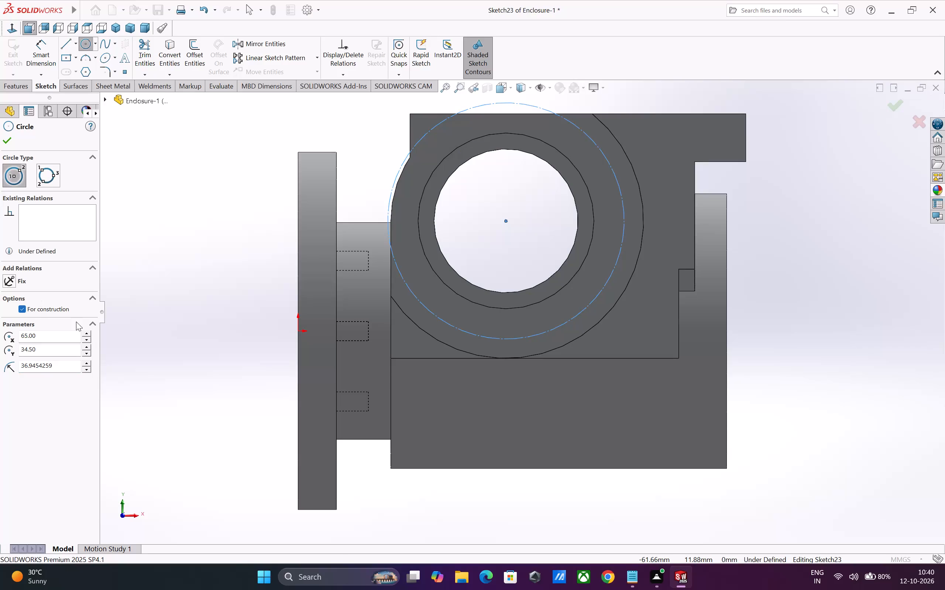
click(5, 141)
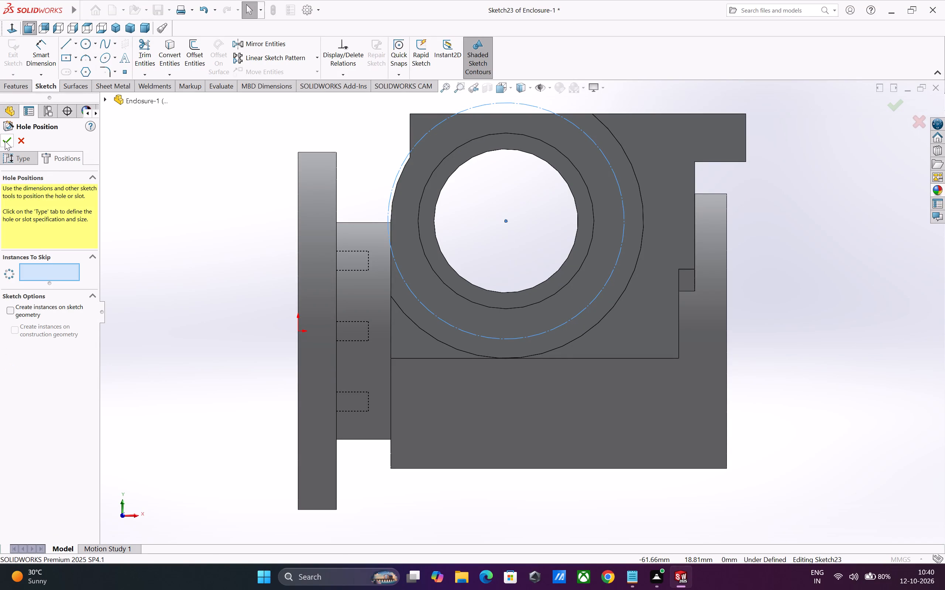
Draw a horizontal centerline and an angled centerline at about 48° from the bore centre out to the construction circle.
click(75, 48)
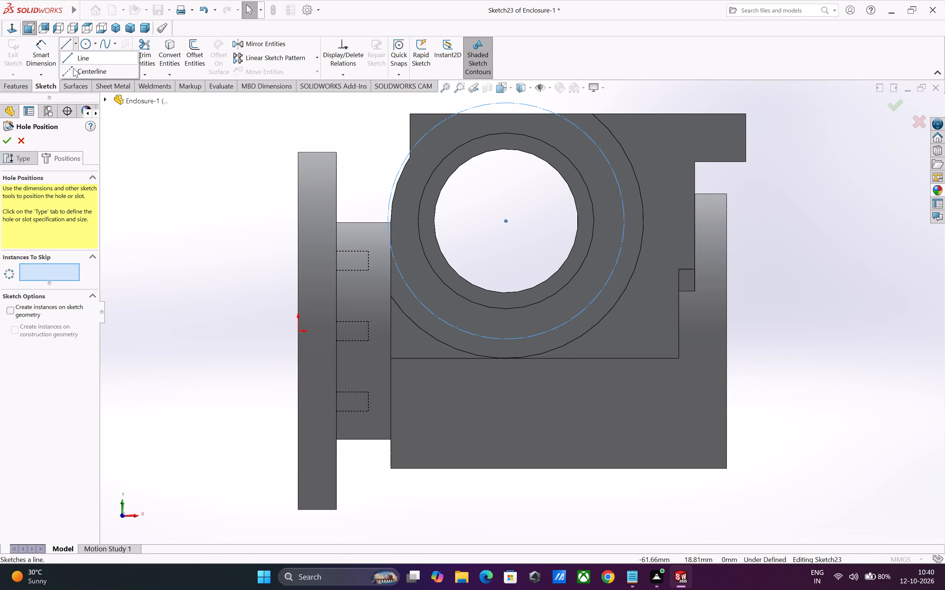
click(73, 73)
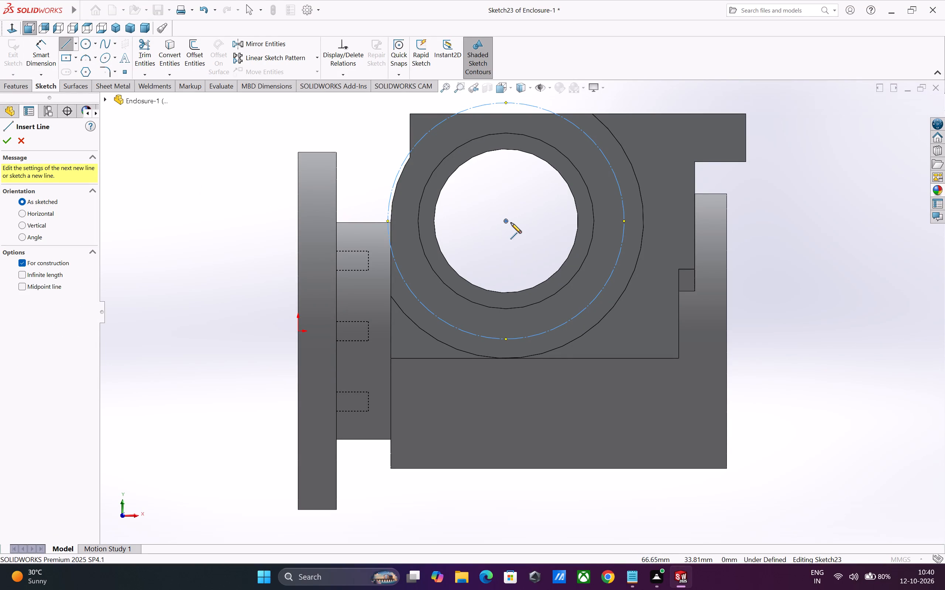
click(505, 221)
click(625, 221)
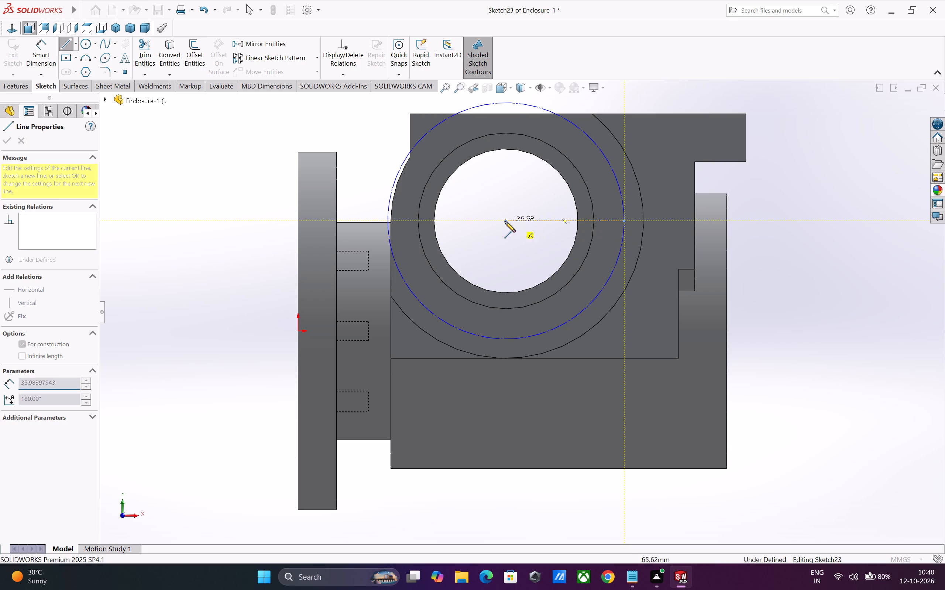
click(506, 221)
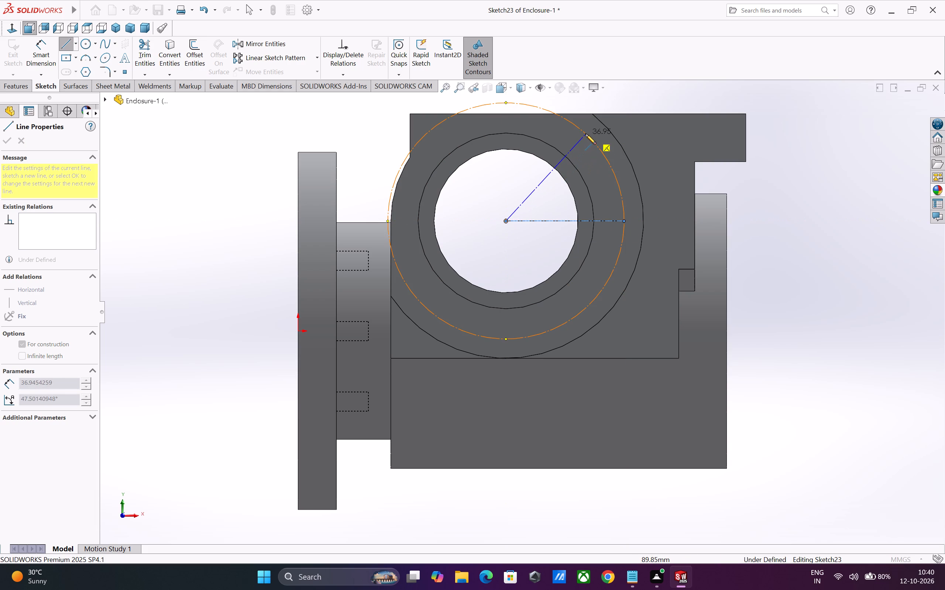
click(585, 134)
key(Escape)
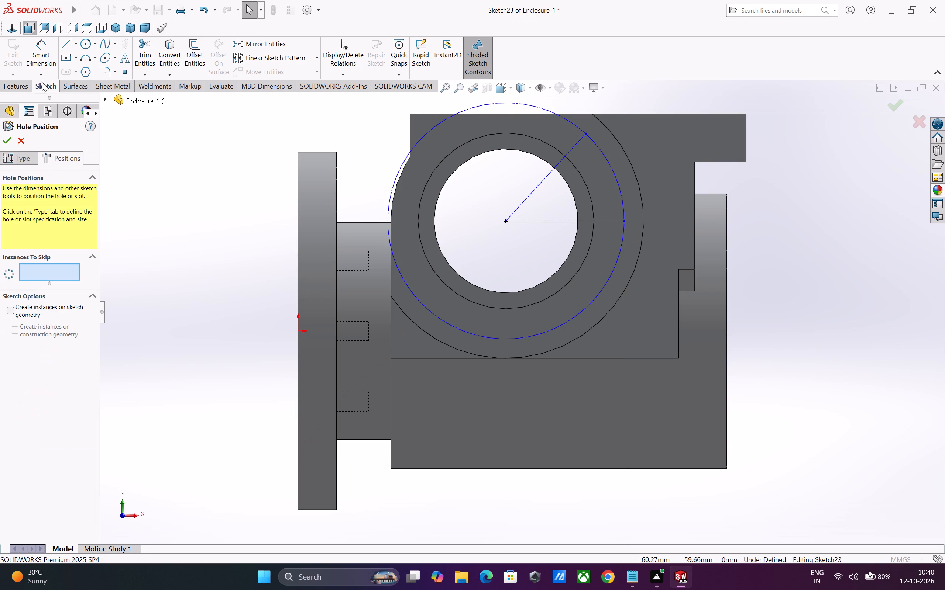
Dimension the angle between the two centerlines as 45°.
click(40, 52)
click(537, 188)
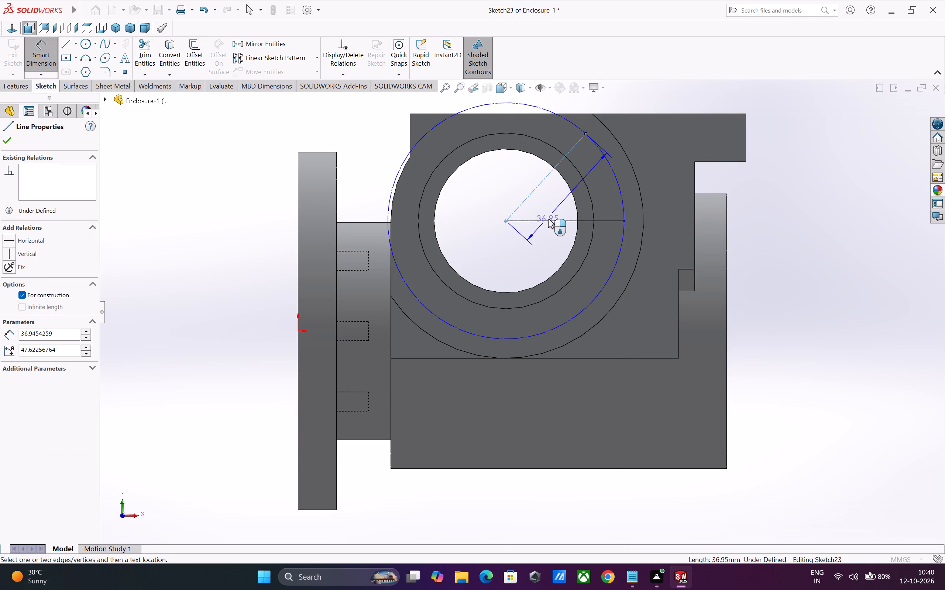
click(548, 220)
click(556, 202)
text(45)
key(Return)
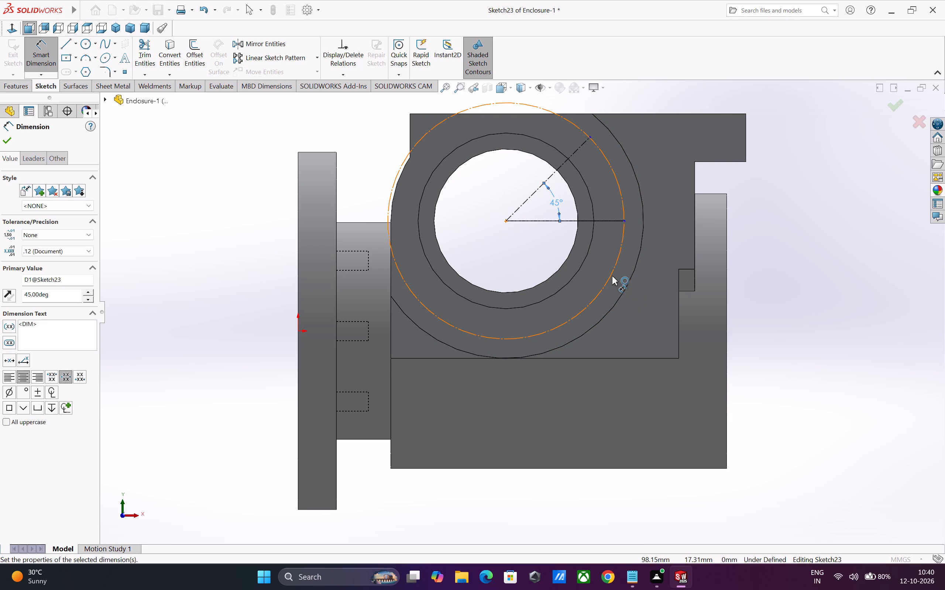
Dimension the construction circle's diameter as 68 mm.
click(612, 276)
click(766, 263)
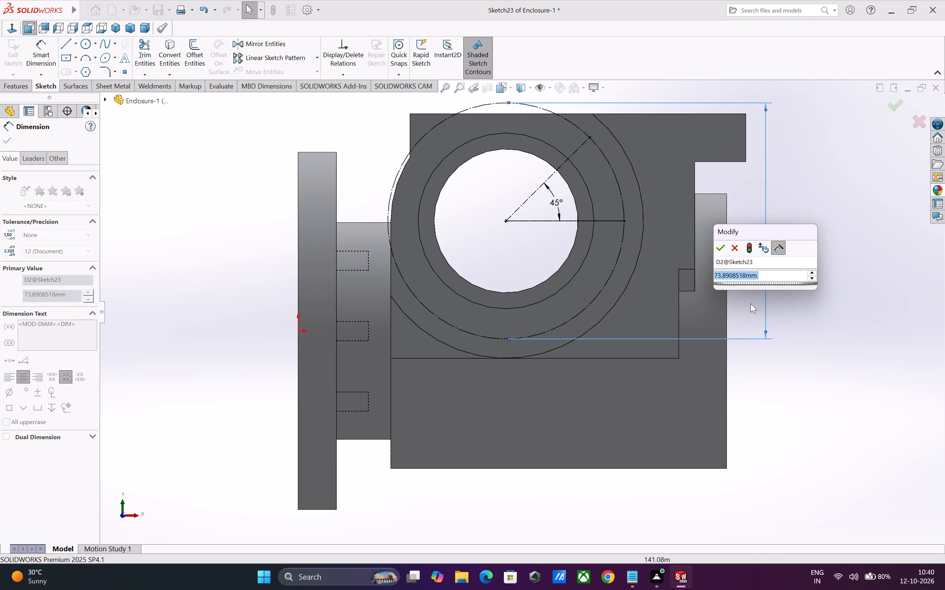
text(68)
key(Return)
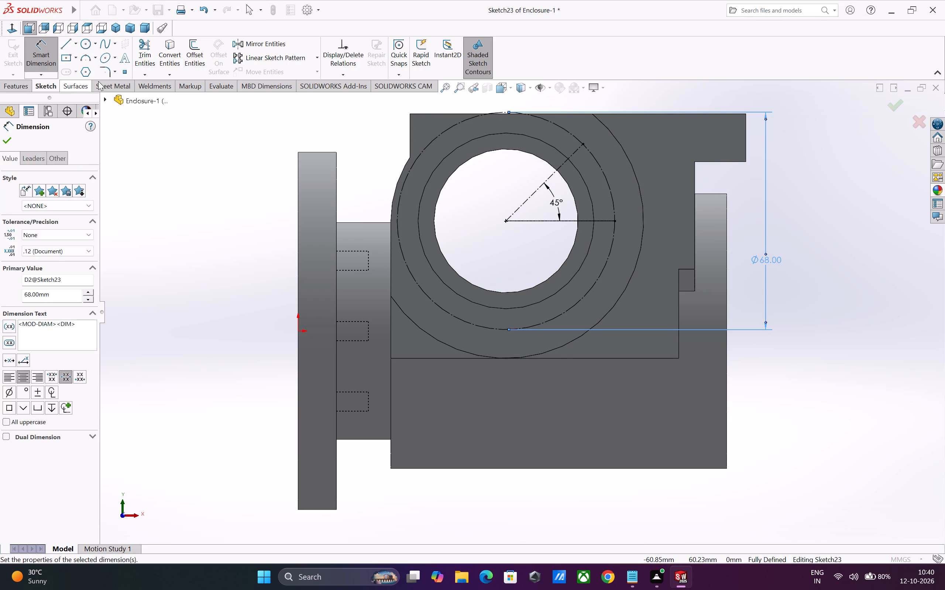
Place a hole point at the outer end of the angled centerline and complete the M6 tapped hole.
click(129, 75)
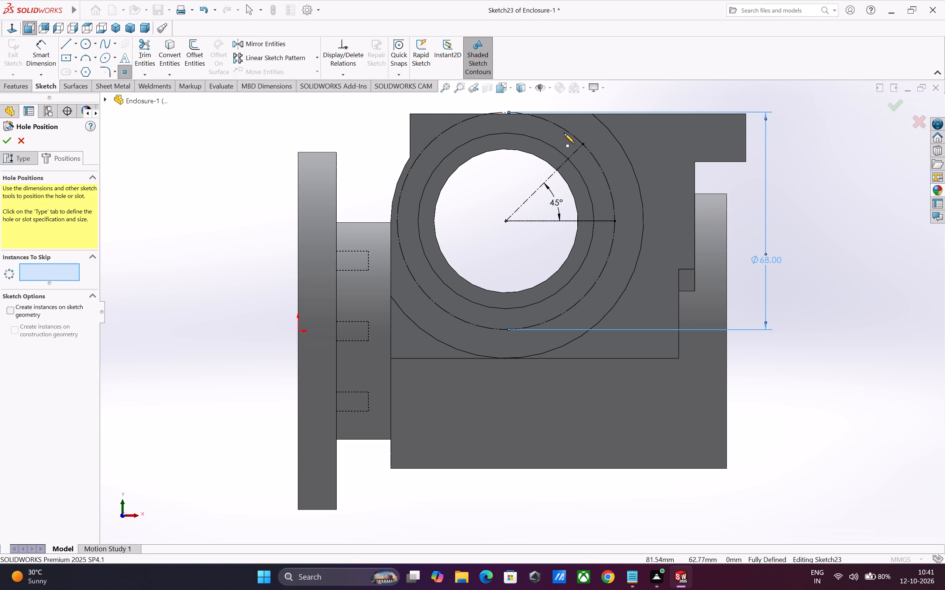
click(583, 144)
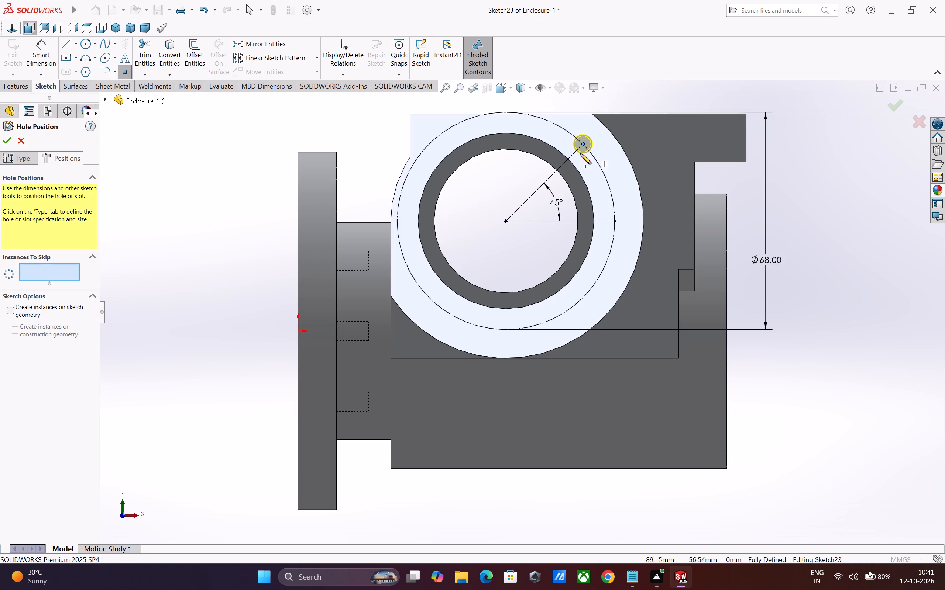
click(8, 140)
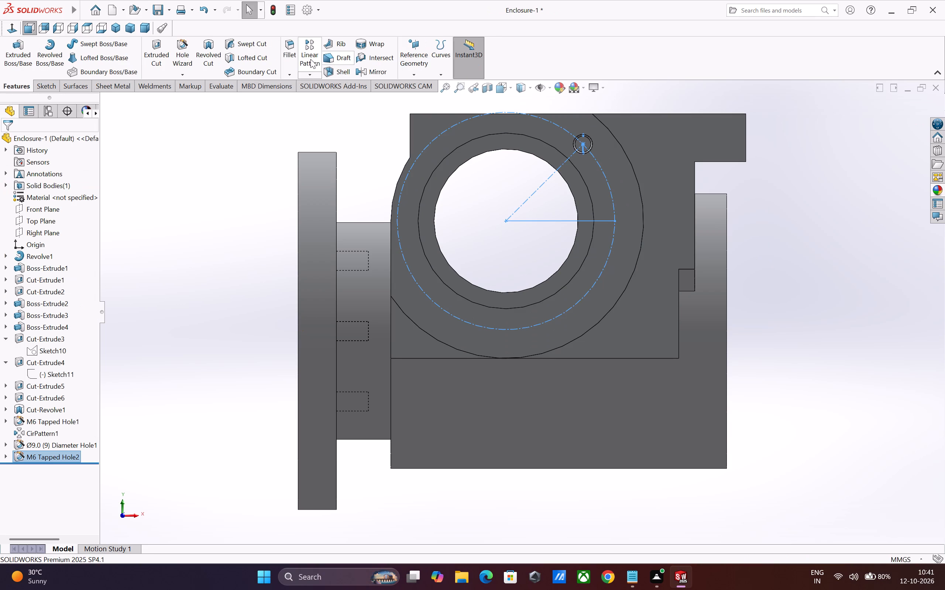
Circular-pattern the new M6 tapped hole around the side boss bore edge with 4 instances equally spaced over 360°.
click(311, 73)
click(322, 97)
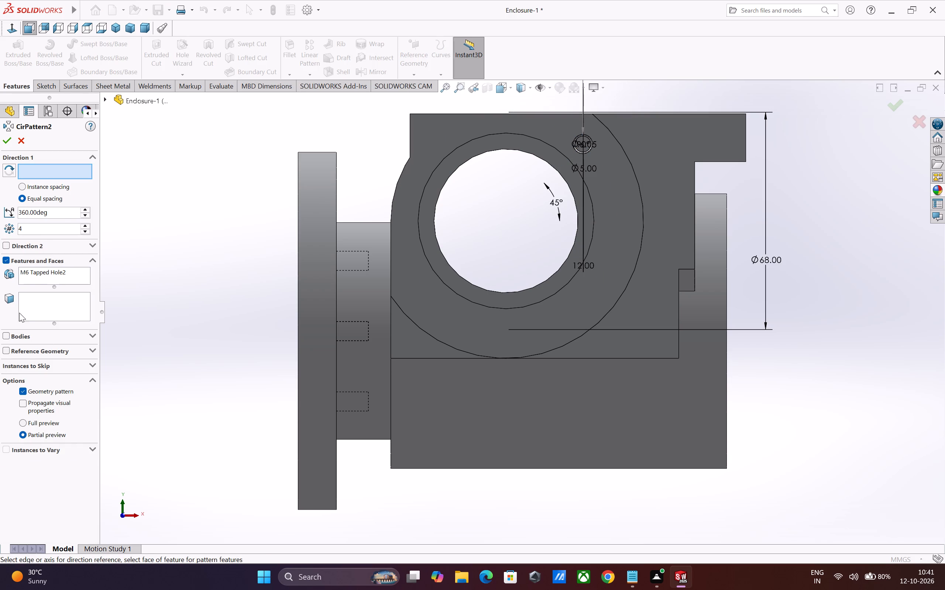
click(461, 276)
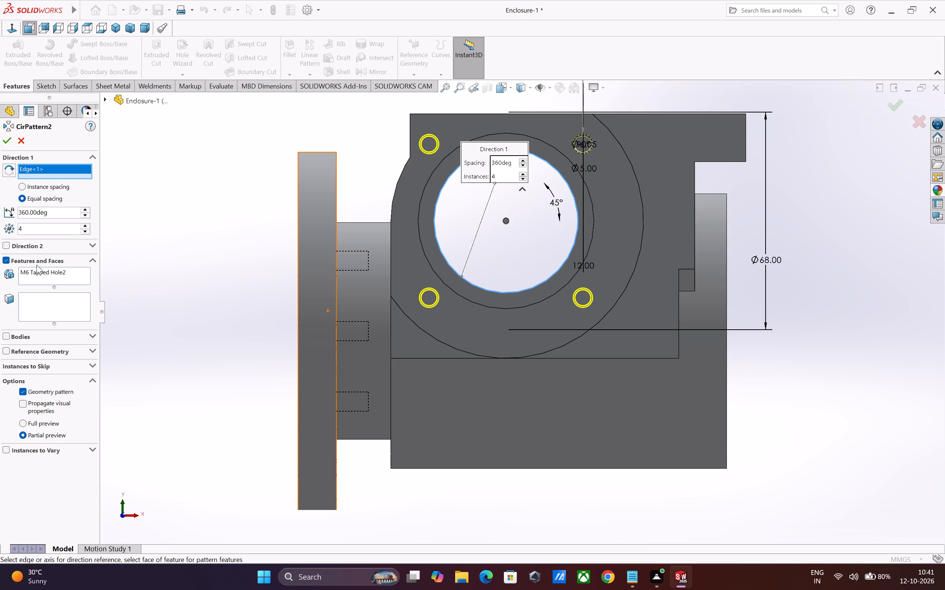
middle_drag(37, 265, 4, 288)
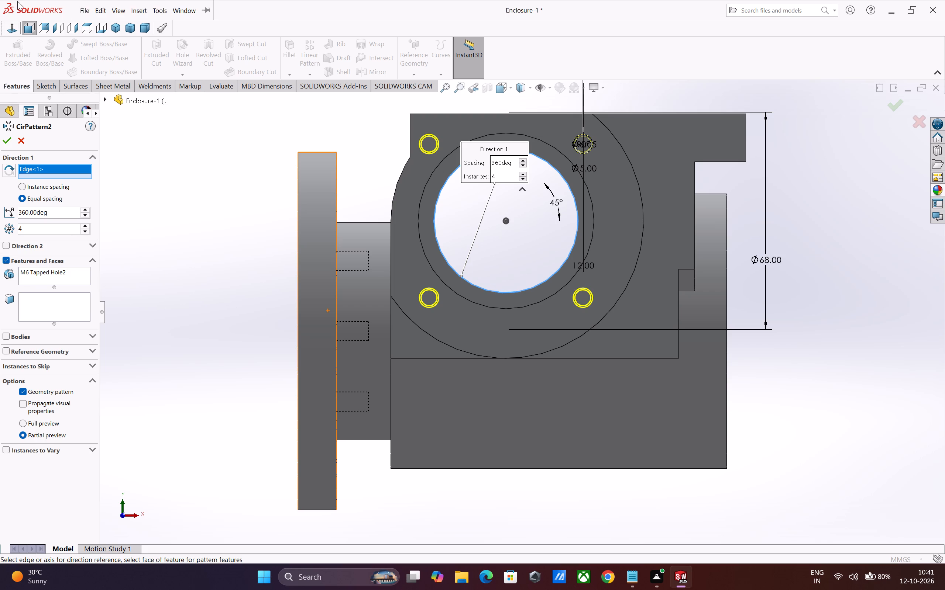
click(12, 144)
middle_drag(489, 287, 450, 313)
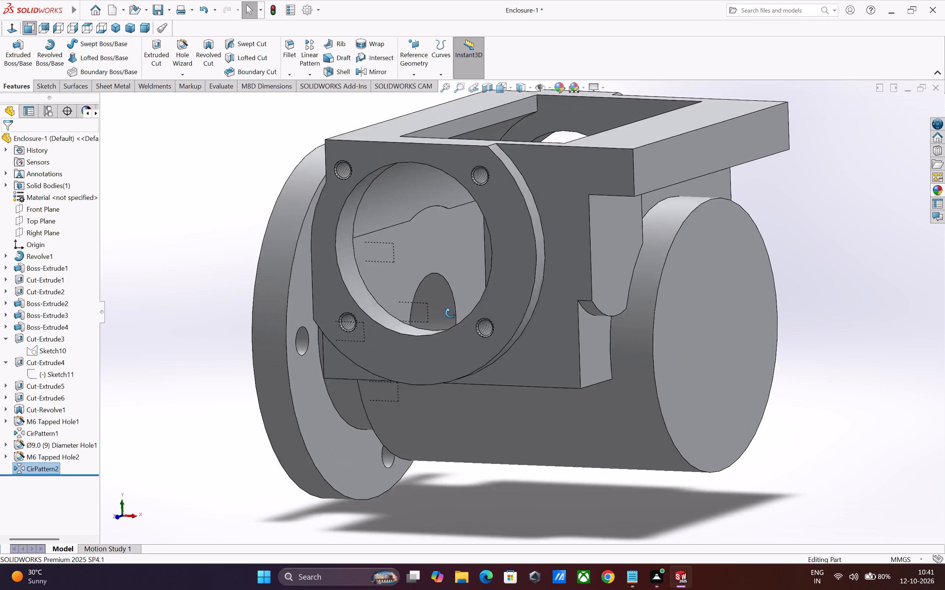
middle_drag(450, 313, 330, 403)
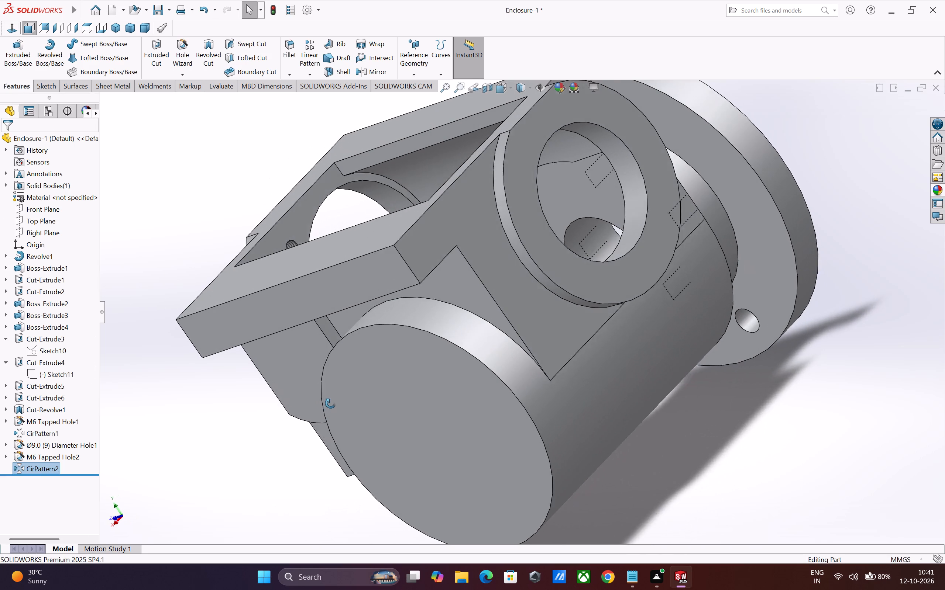
middle_drag(330, 403, 491, 324)
scroll(373, 383, up, 1)
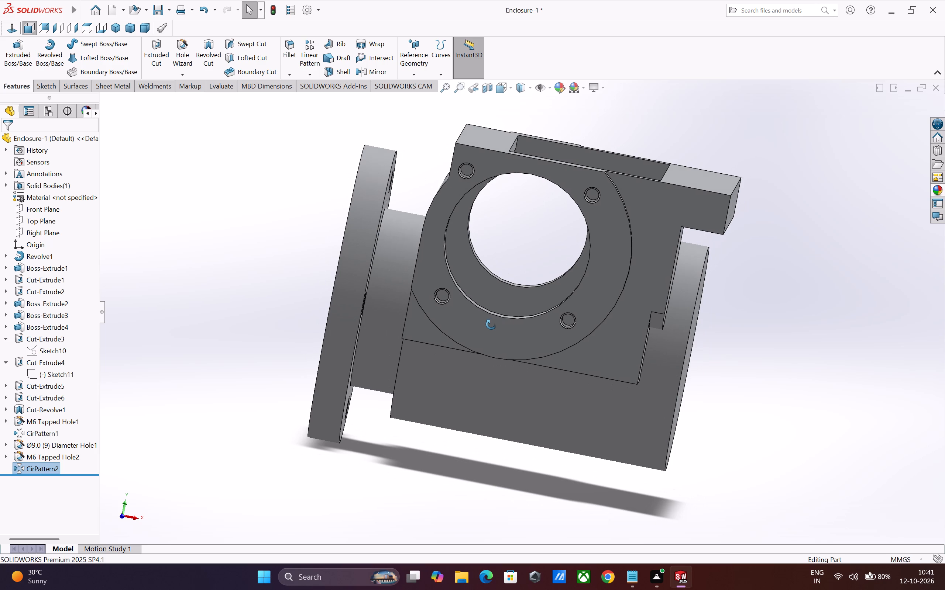
middle_drag(491, 324, 489, 325)
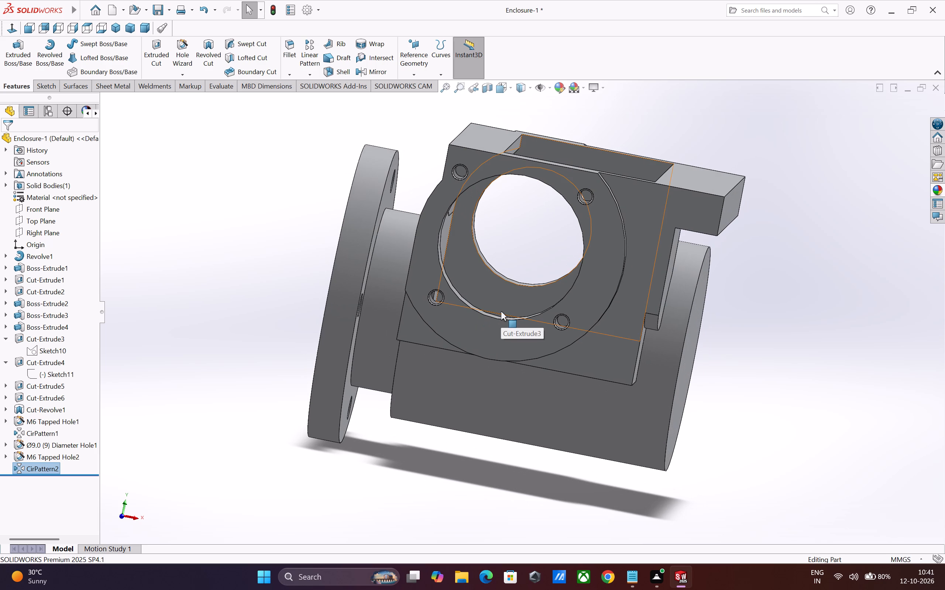
Examine the enclosure from several sides, including the tapped hole pattern, the round flange and the open rectangular cavity.
scroll(502, 266, down, 3)
middle_drag(530, 272, 360, 371)
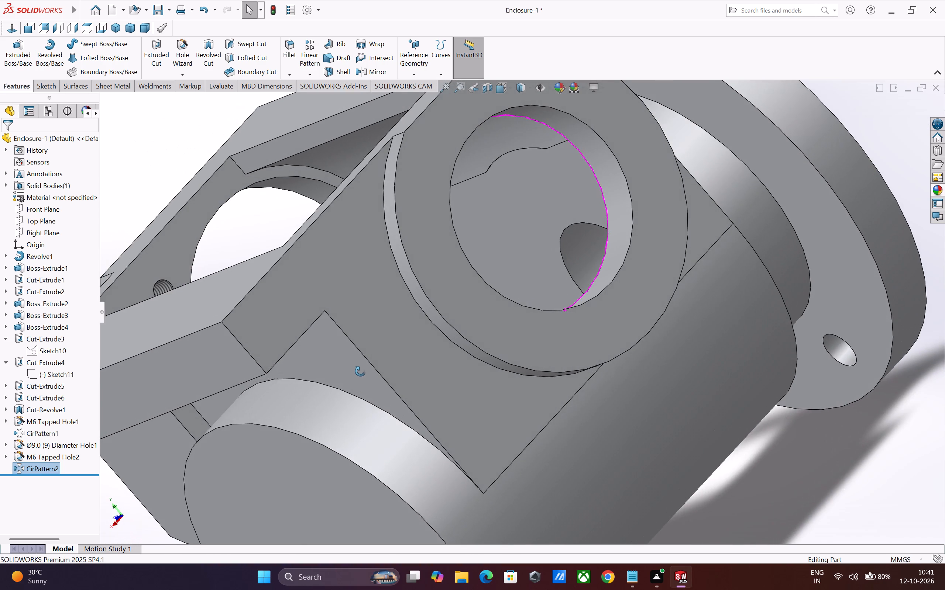
middle_drag(360, 371, 358, 387)
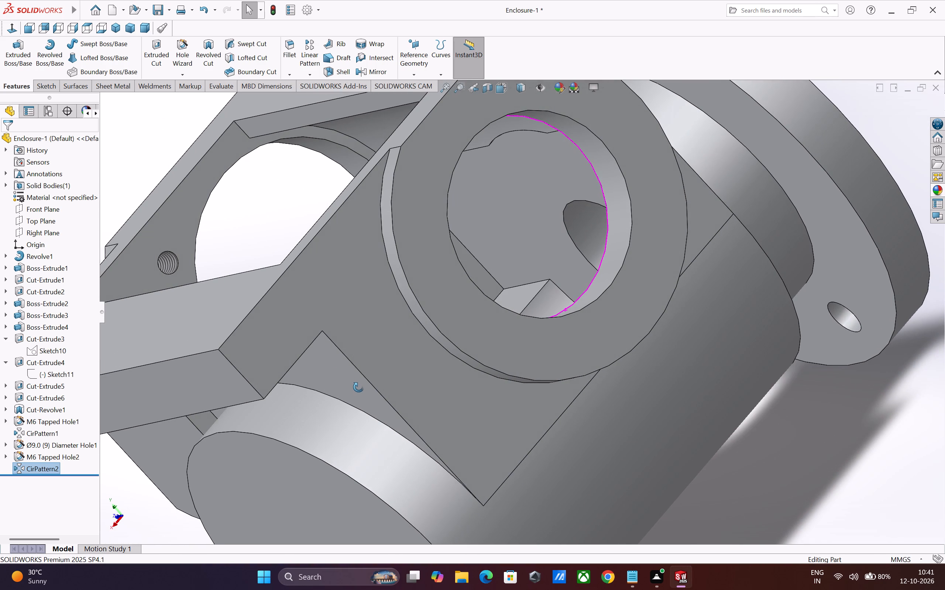
middle_drag(358, 387, 466, 357)
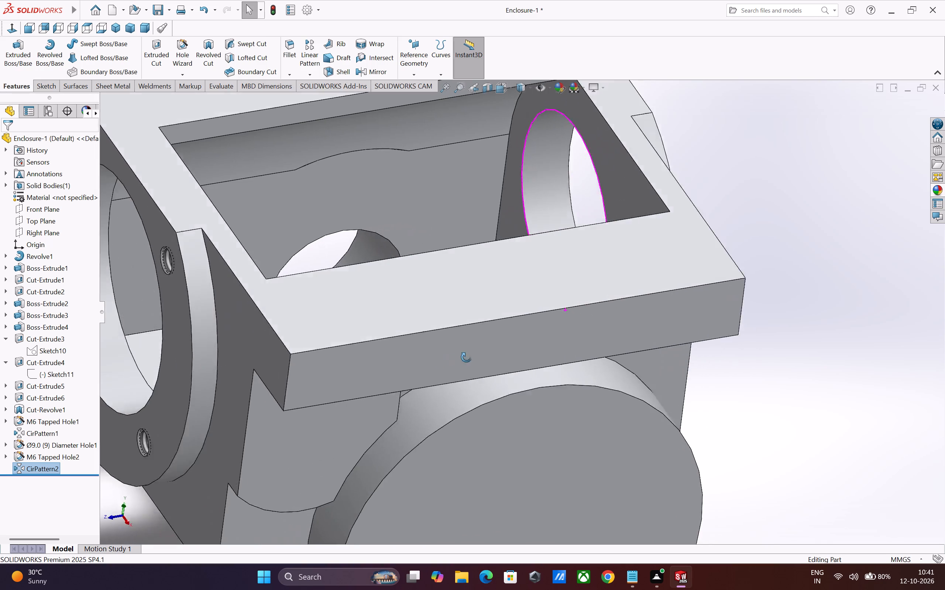
middle_drag(466, 357, 532, 338)
scroll(532, 338, up, 4)
scroll(474, 279, down, 1)
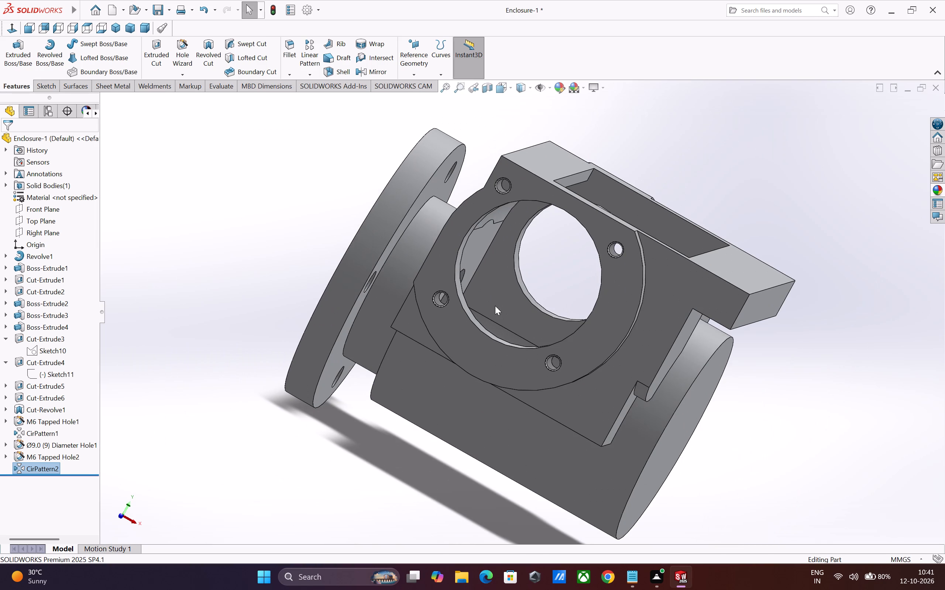
scroll(480, 316, down, 1)
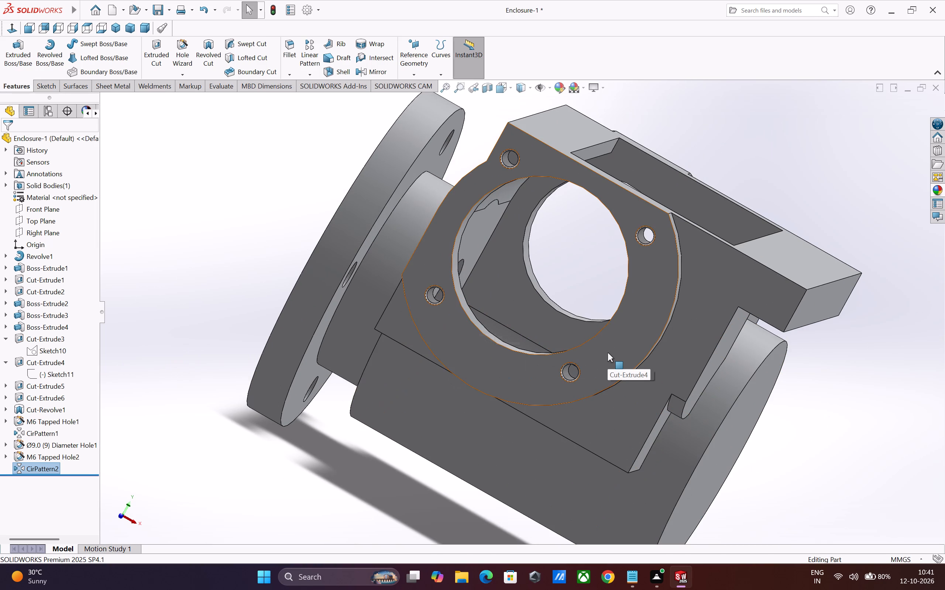
scroll(602, 374, up, 2)
scroll(543, 367, up, 3)
scroll(658, 410, up, 1)
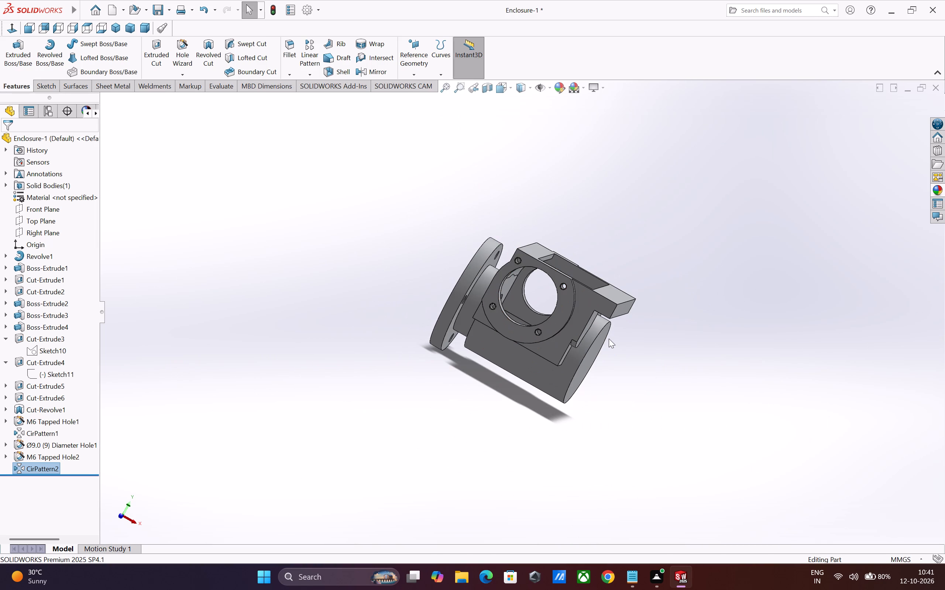
scroll(608, 340, down, 2)
scroll(605, 342, up, 5)
scroll(605, 313, down, 2)
scroll(619, 344, up, 2)
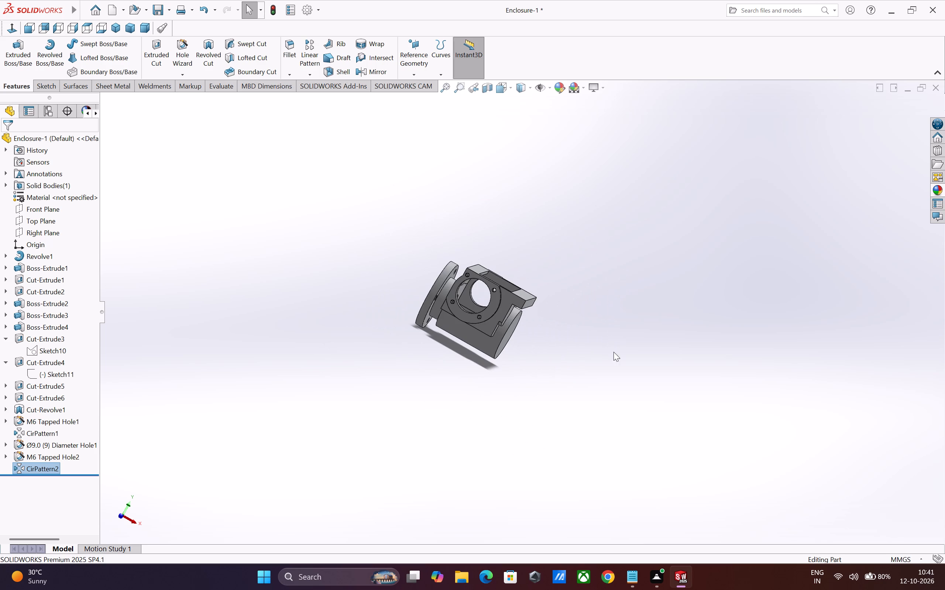
middle_drag(608, 376, 660, 359)
middle_drag(597, 372, 659, 376)
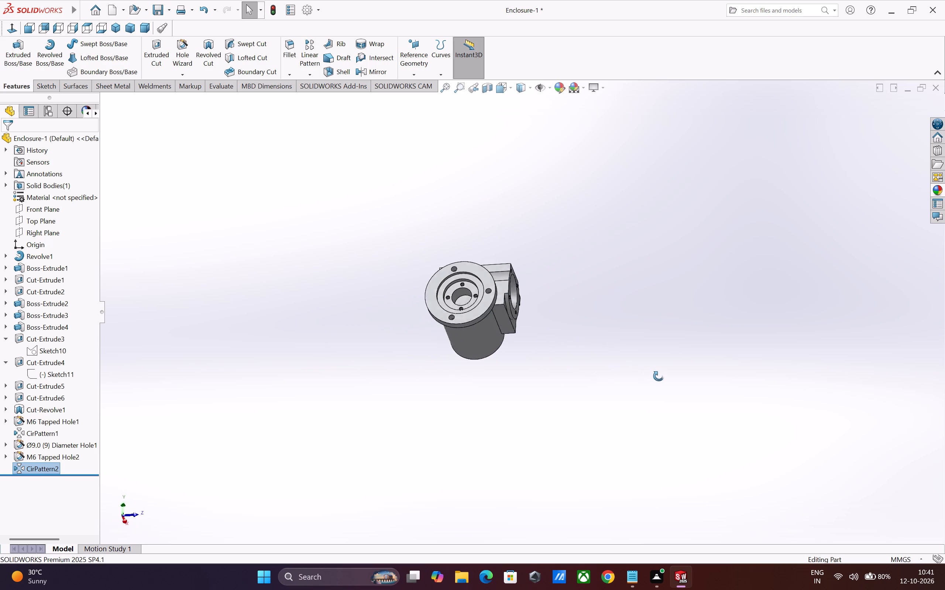
middle_drag(659, 376, 668, 457)
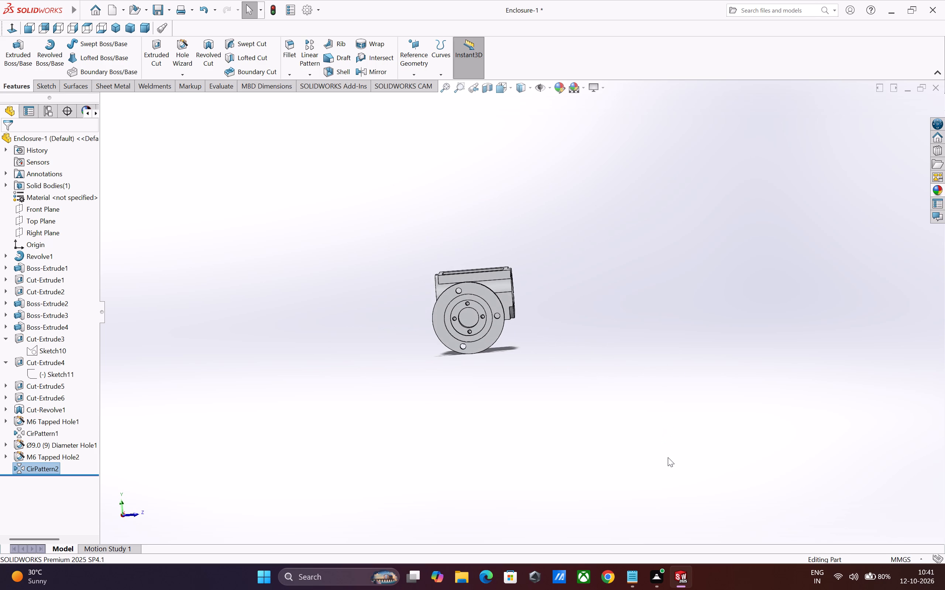
scroll(517, 351, up, 3)
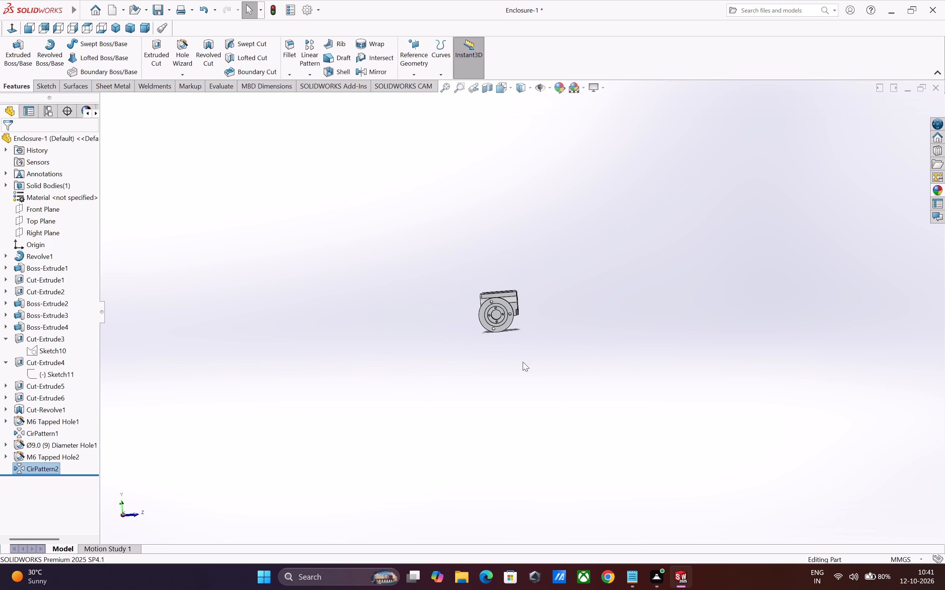
scroll(523, 362, up, 3)
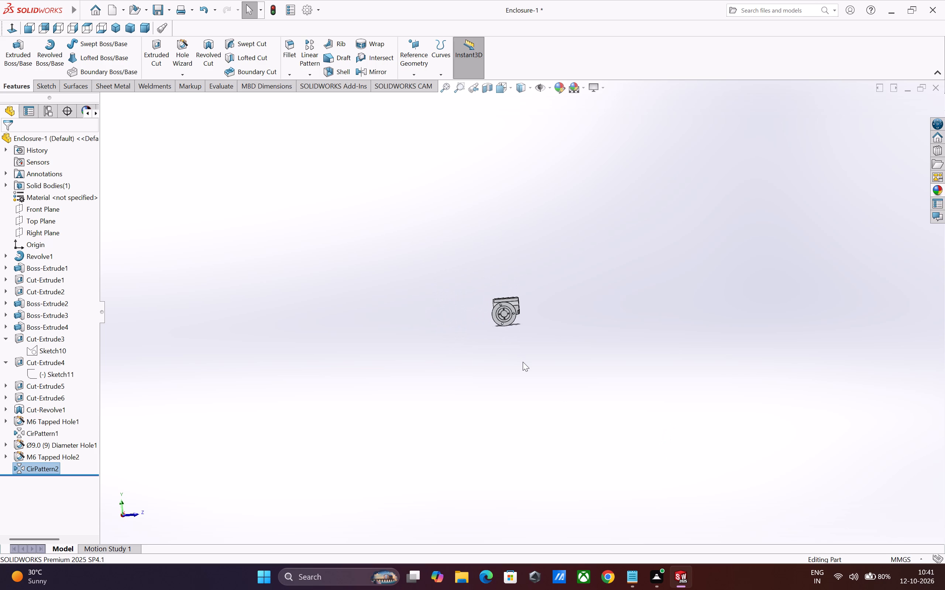
scroll(501, 302, down, 6)
scroll(528, 268, down, 3)
scroll(430, 278, down, 6)
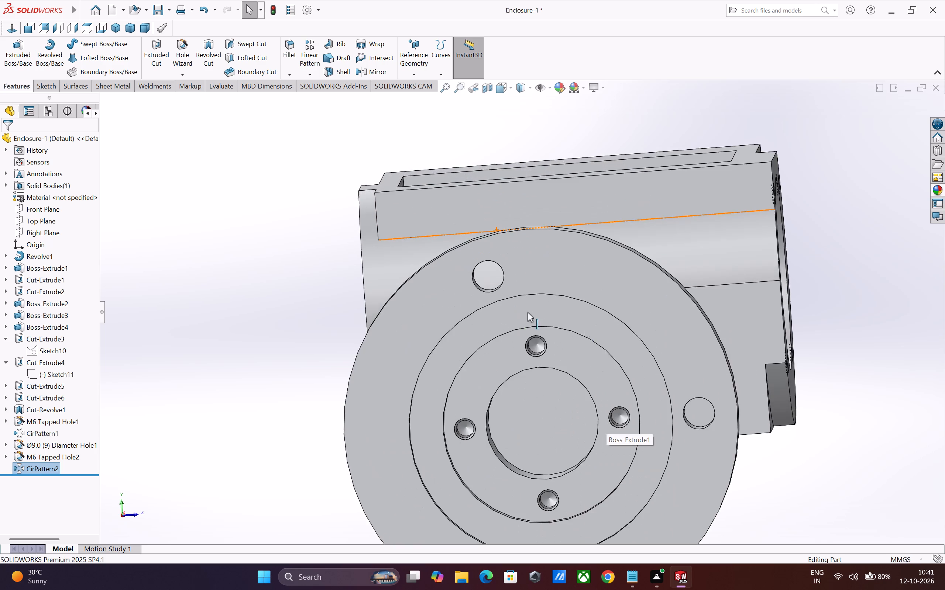
middle_drag(642, 344, 551, 384)
scroll(554, 383, up, 4)
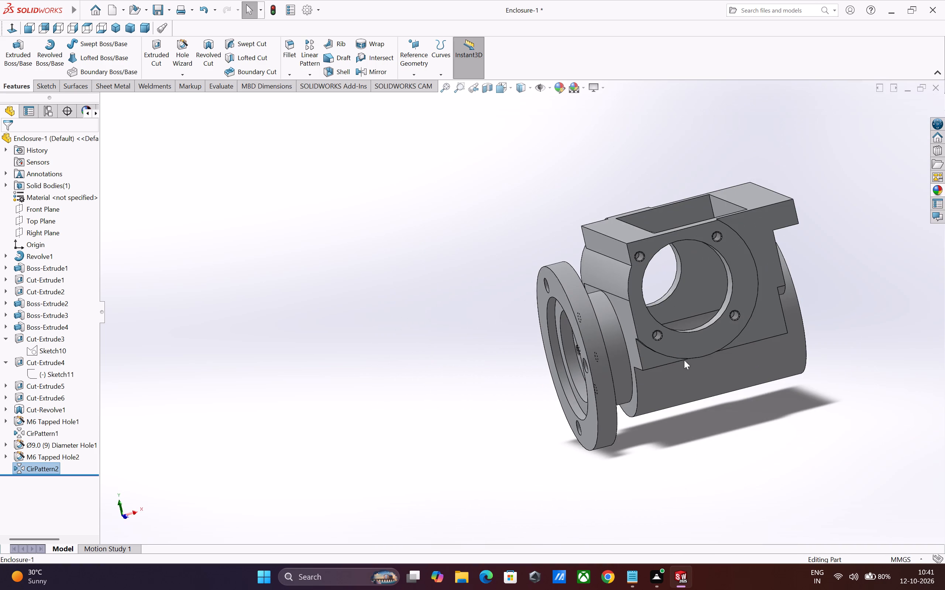
scroll(745, 296, down, 3)
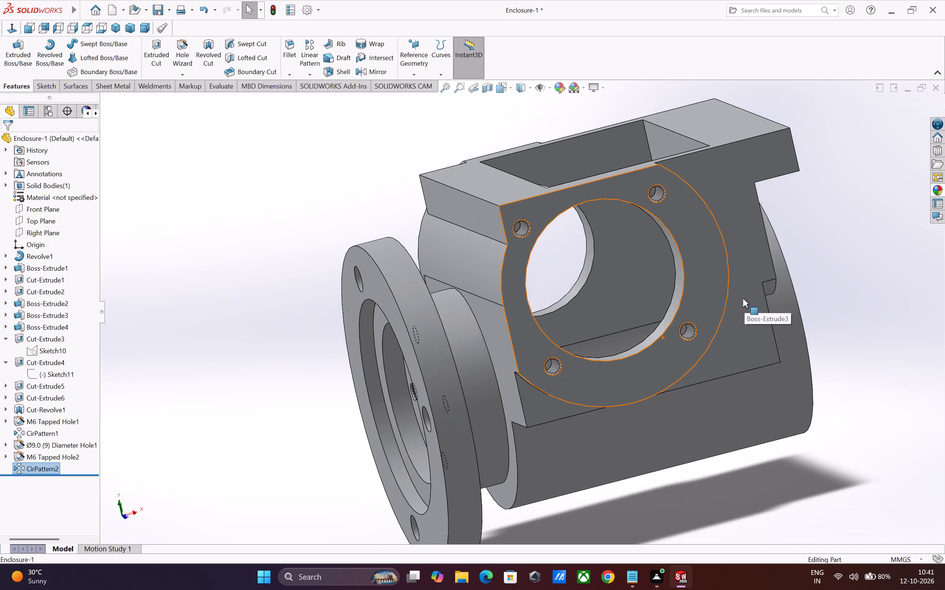
scroll(727, 324, up, 3)
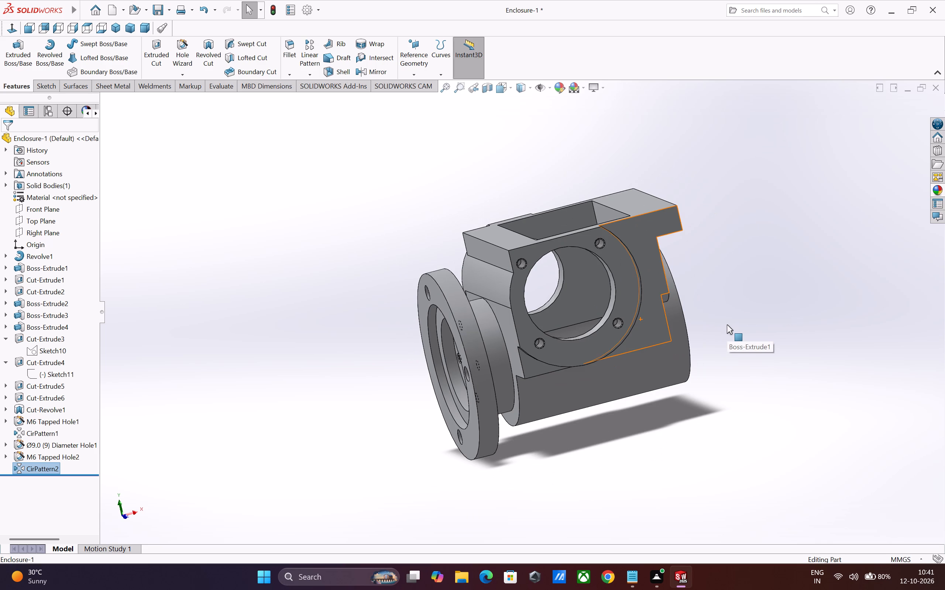
scroll(722, 324, up, 2)
scroll(497, 349, up, 3)
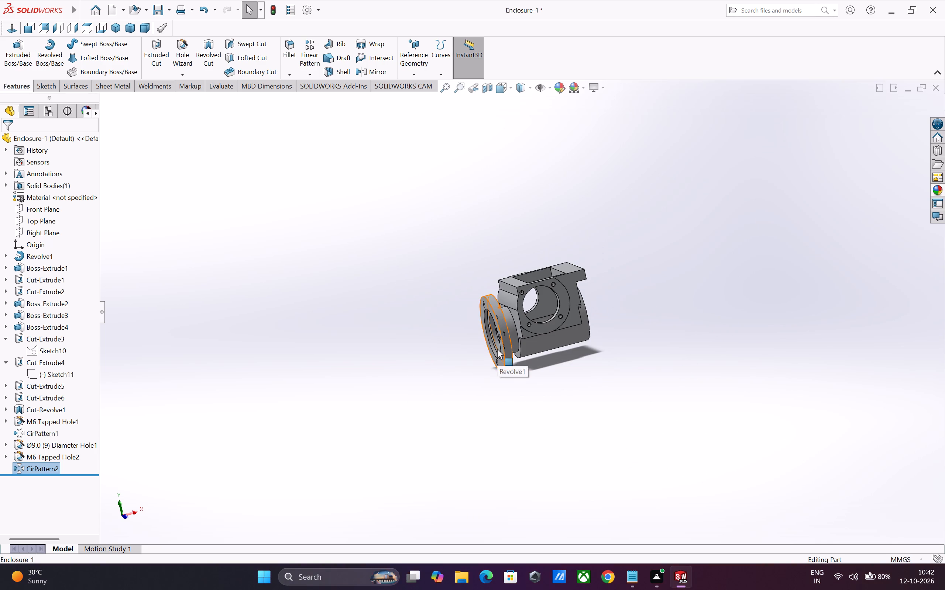
scroll(497, 350, up, 3)
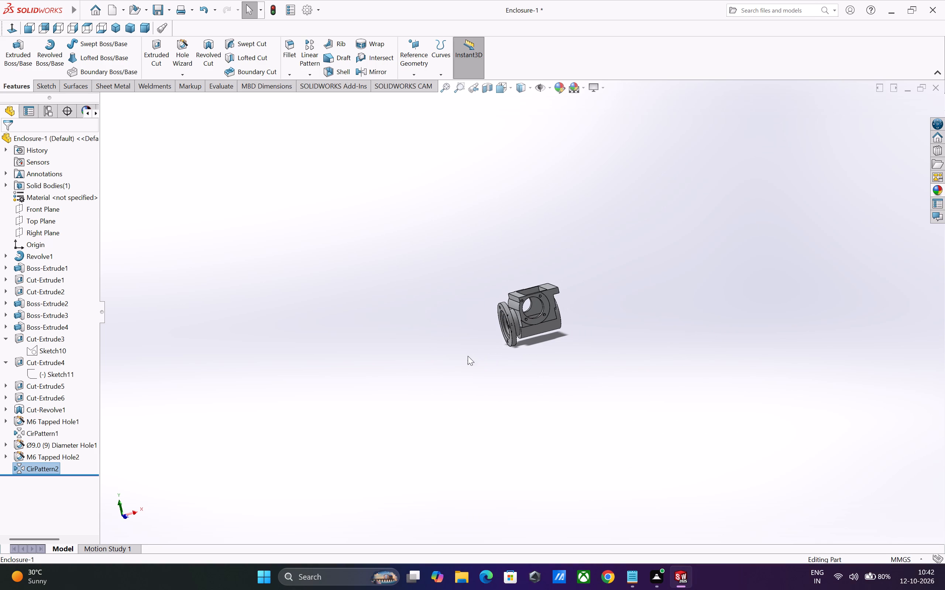
Sketch a circle about 15.5 mm in diameter on the small flat boss face beside the main cylinder, concentric with the face's rounded edge.
middle_drag(690, 447, 603, 466)
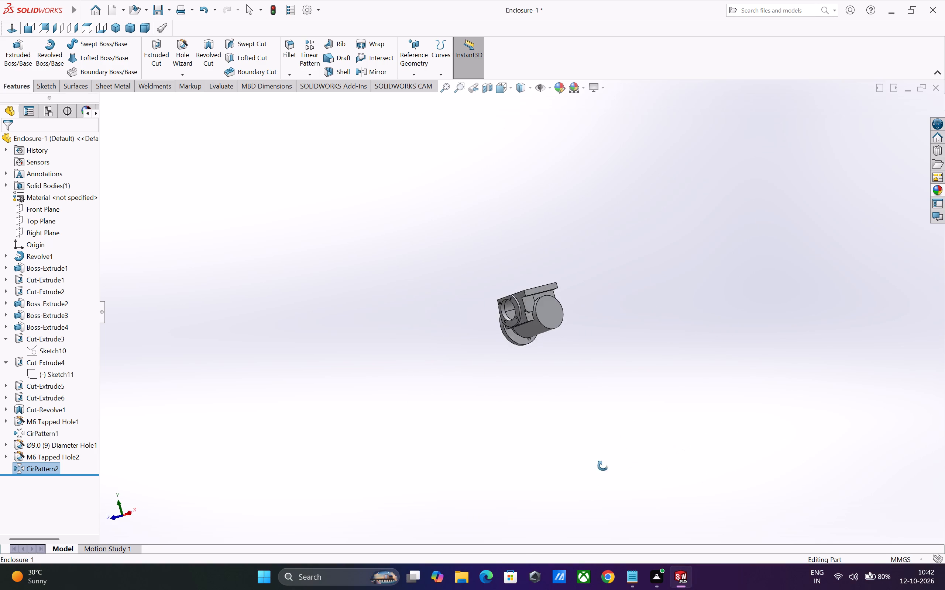
middle_drag(603, 466, 560, 476)
scroll(457, 257, down, 3)
click(562, 348)
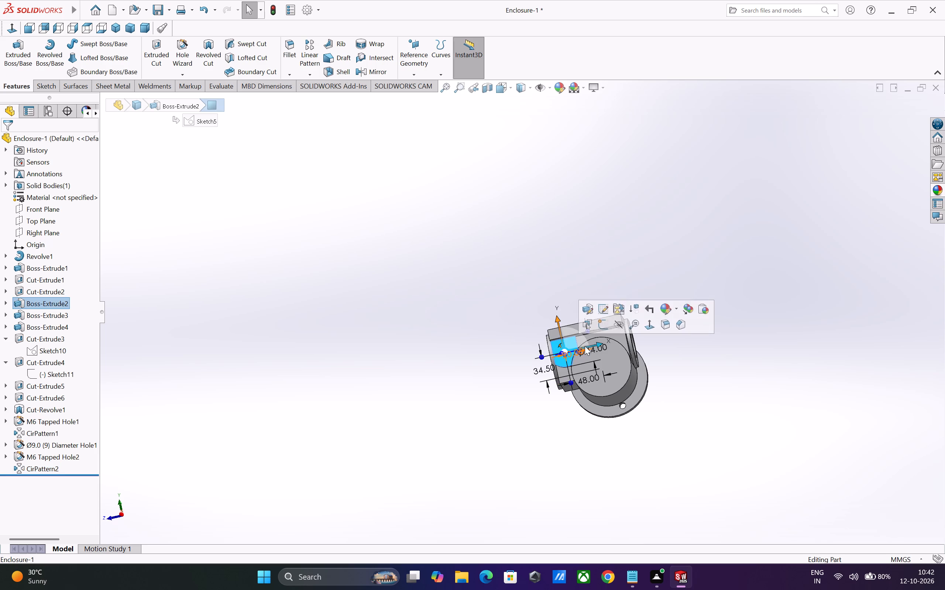
click(603, 326)
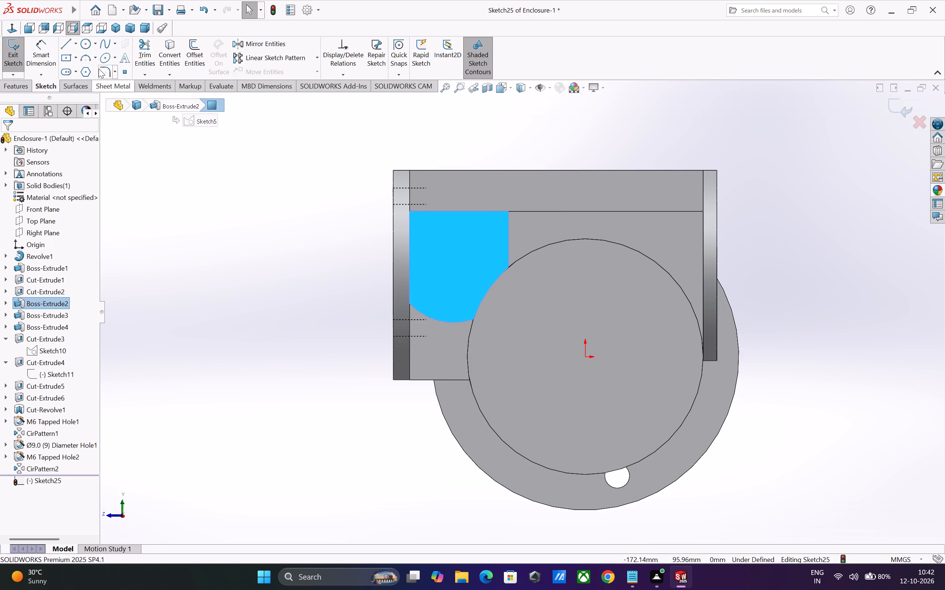
click(86, 44)
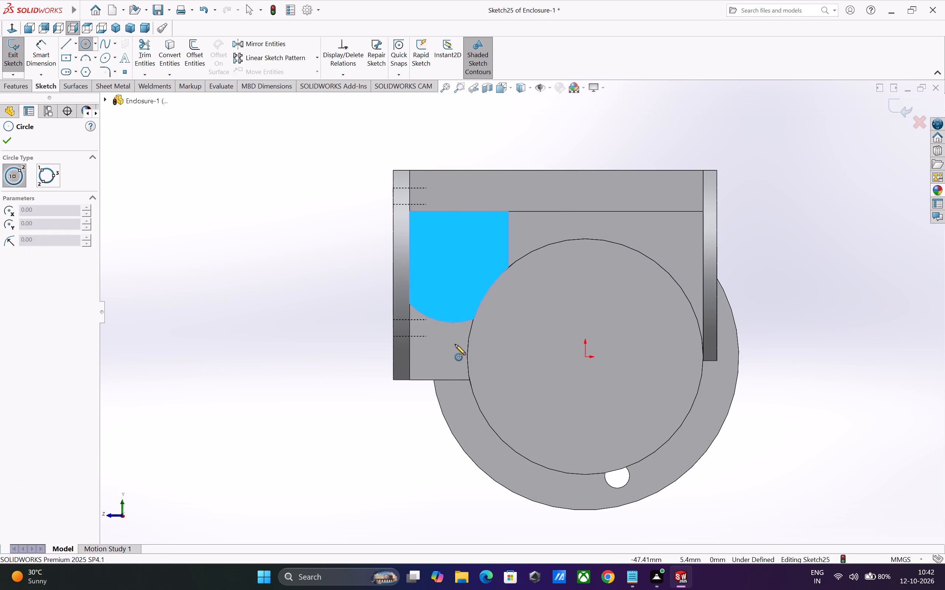
click(454, 260)
click(467, 279)
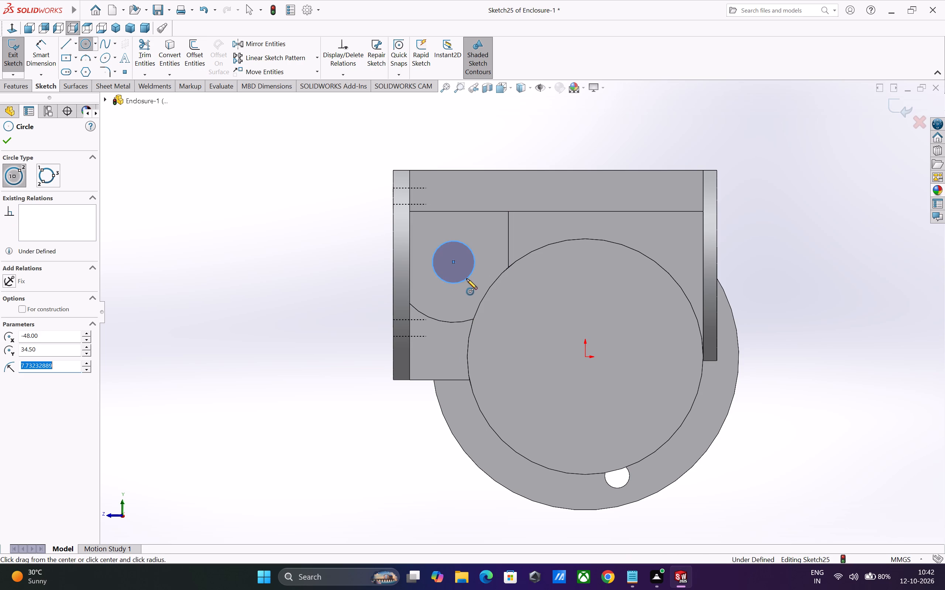
Dimension the circle's diameter as 31.99 mm.
click(54, 63)
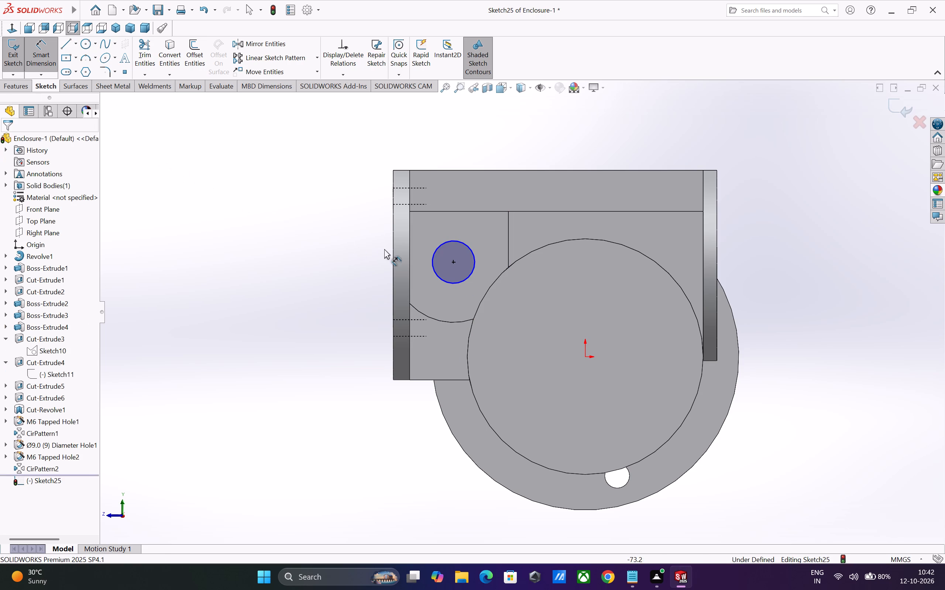
click(437, 276)
click(429, 280)
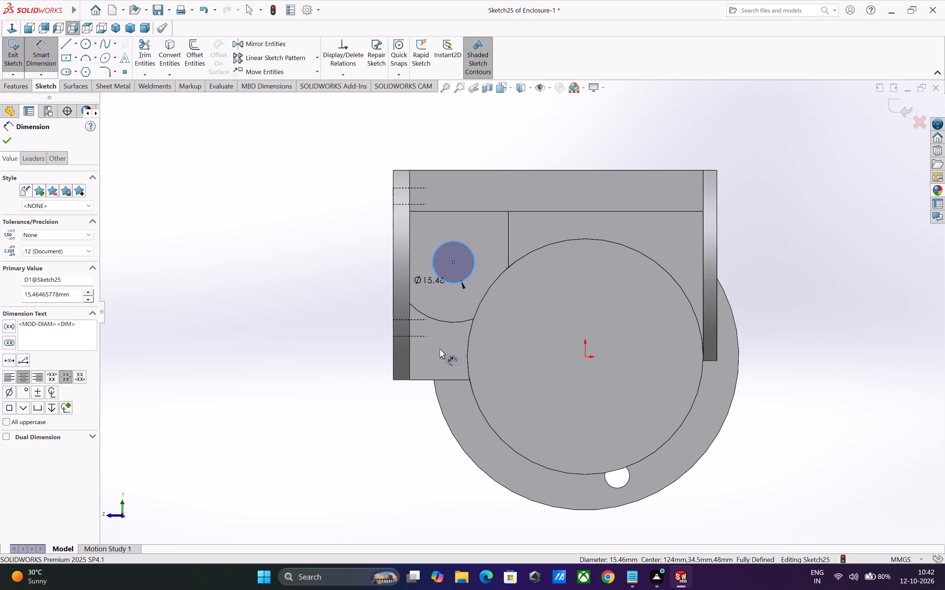
text(31)
key(period)
text(99)
key(Return)
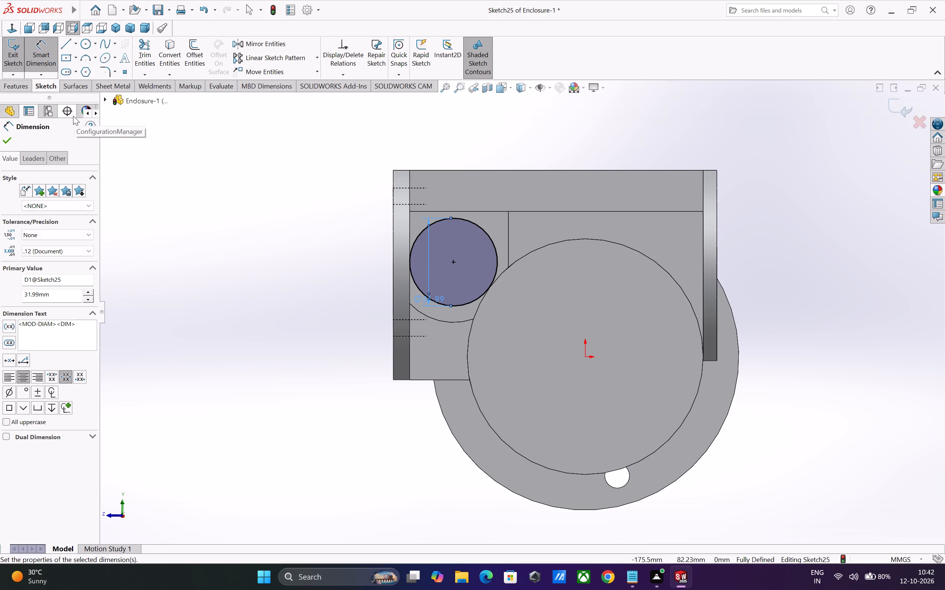
Cut-extrude the circle with a blind depth of 2 mm into the boss face.
click(15, 88)
click(158, 55)
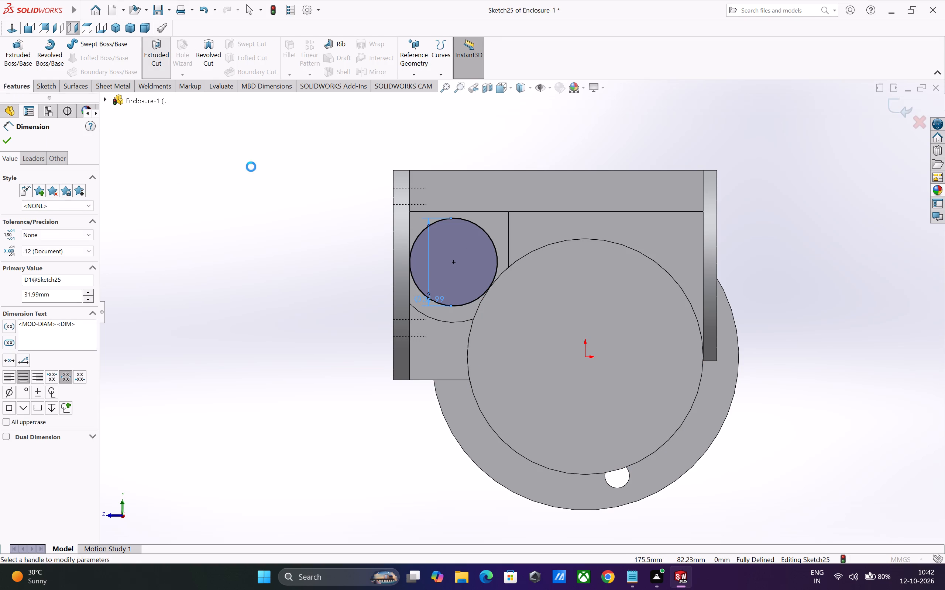
middle_drag(304, 301, 286, 312)
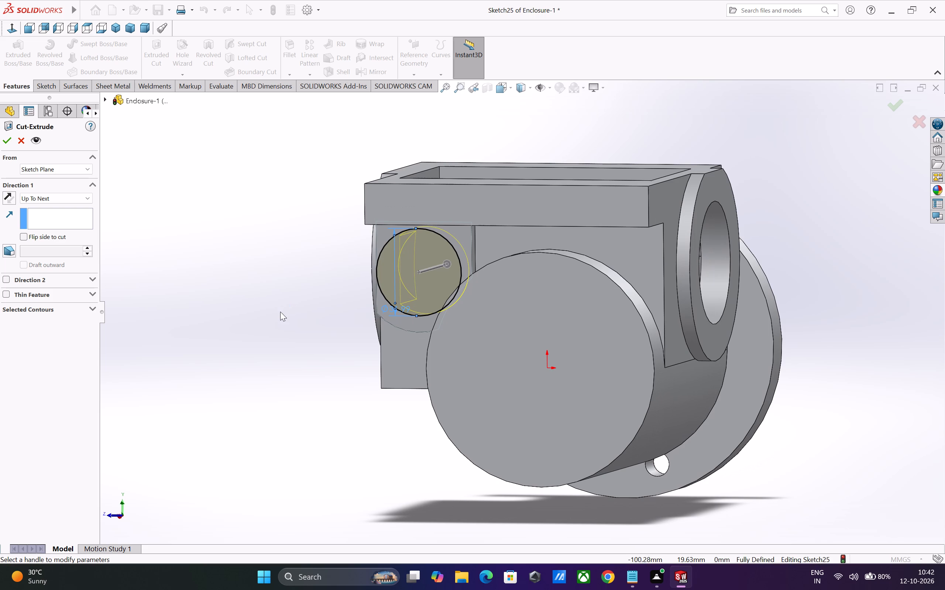
click(75, 202)
click(72, 207)
click(59, 235)
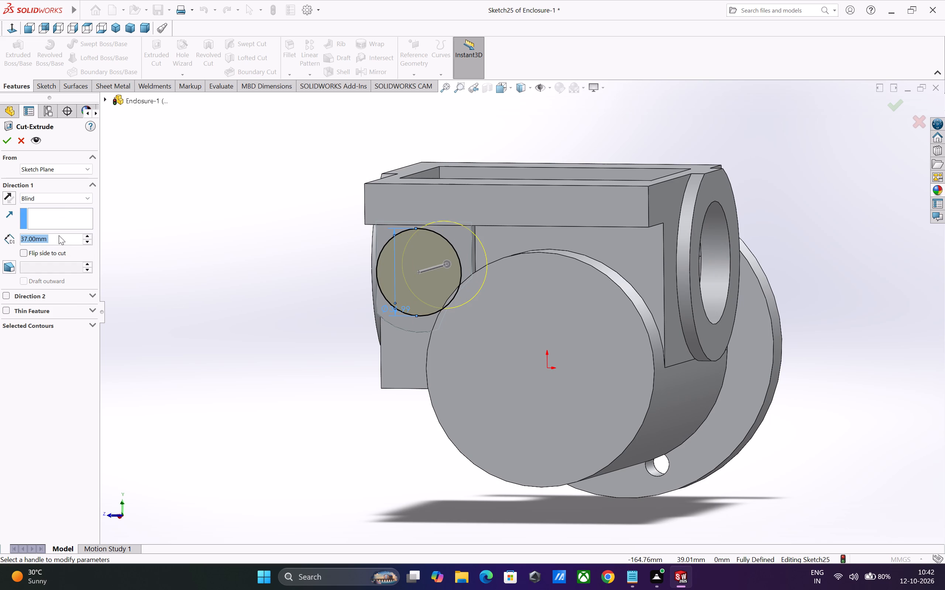
triple_click(59, 239)
click(59, 239)
key(2)
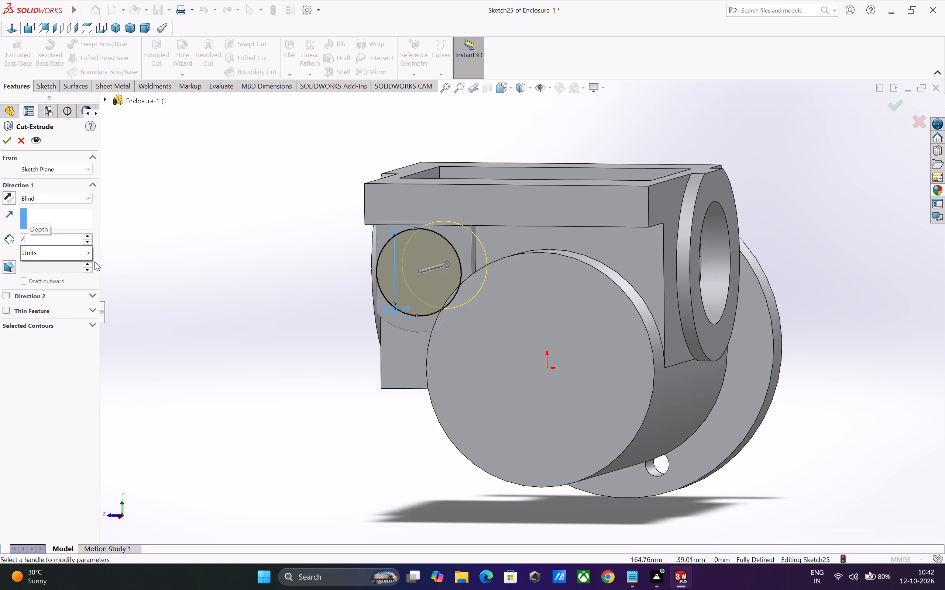
key(Return)
click(3, 146)
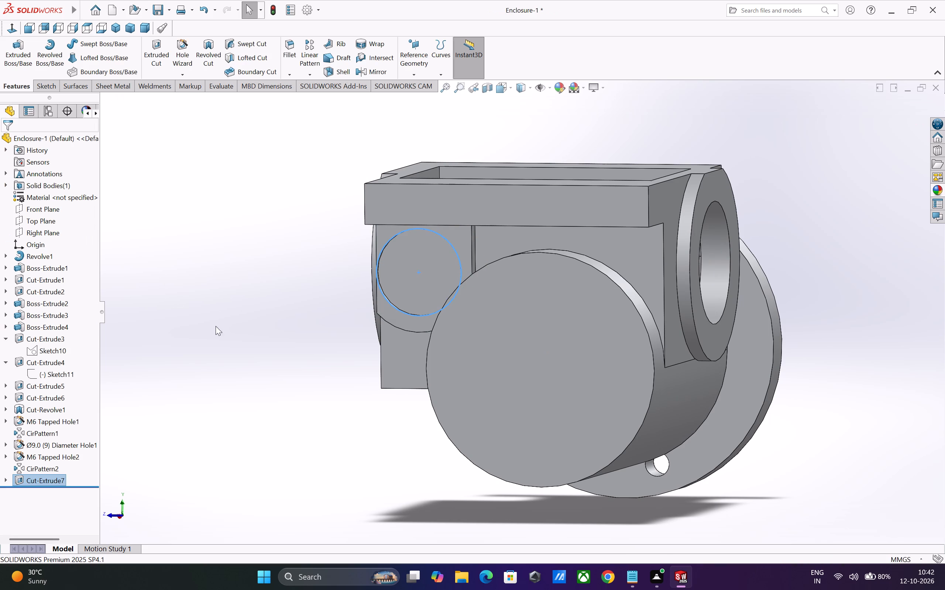
Start a DIN bottoming tapped hole with the Hole Wizard and set its size to M24.
middle_drag(250, 351, 223, 363)
click(223, 363)
scroll(346, 274, down, 2)
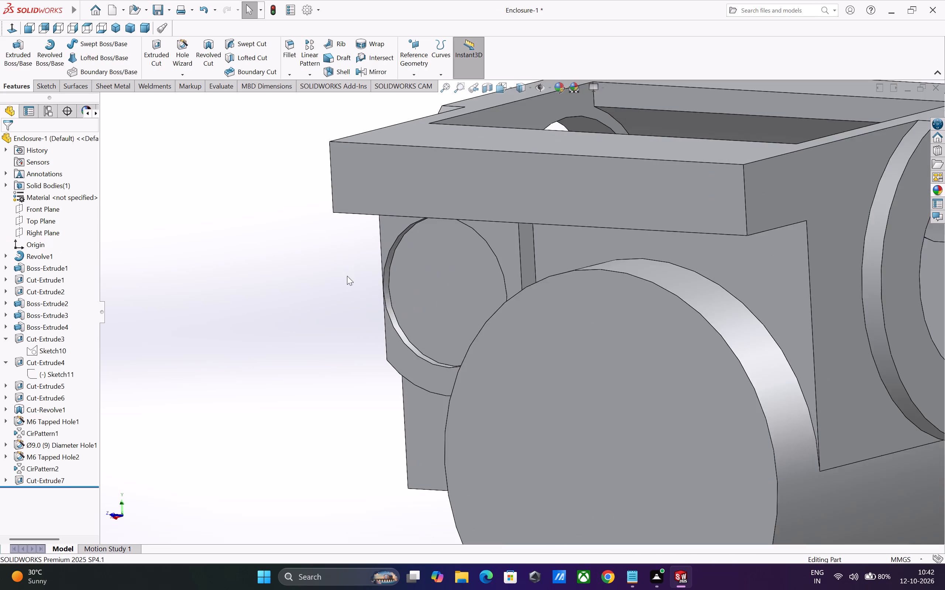
scroll(347, 276, down, 4)
middle_drag(386, 320, 418, 309)
scroll(509, 305, down, 1)
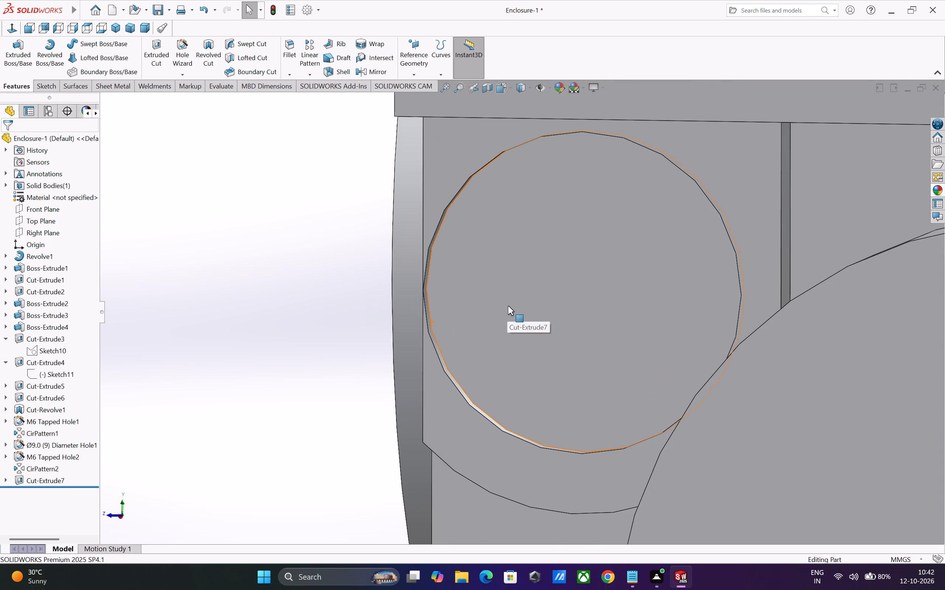
scroll(476, 335, up, 3)
click(179, 57)
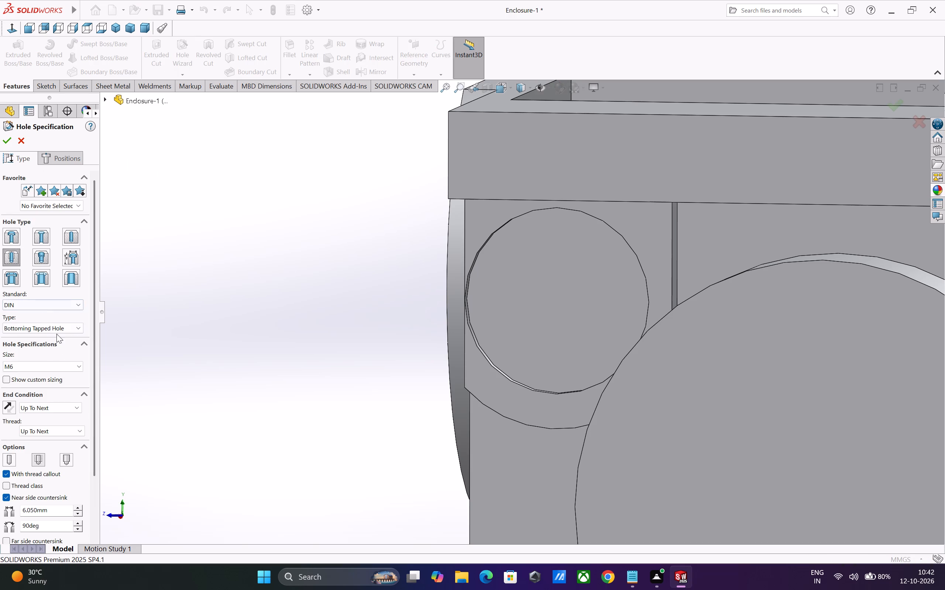
click(68, 371)
scroll(63, 390, down, 8)
scroll(61, 424, down, 5)
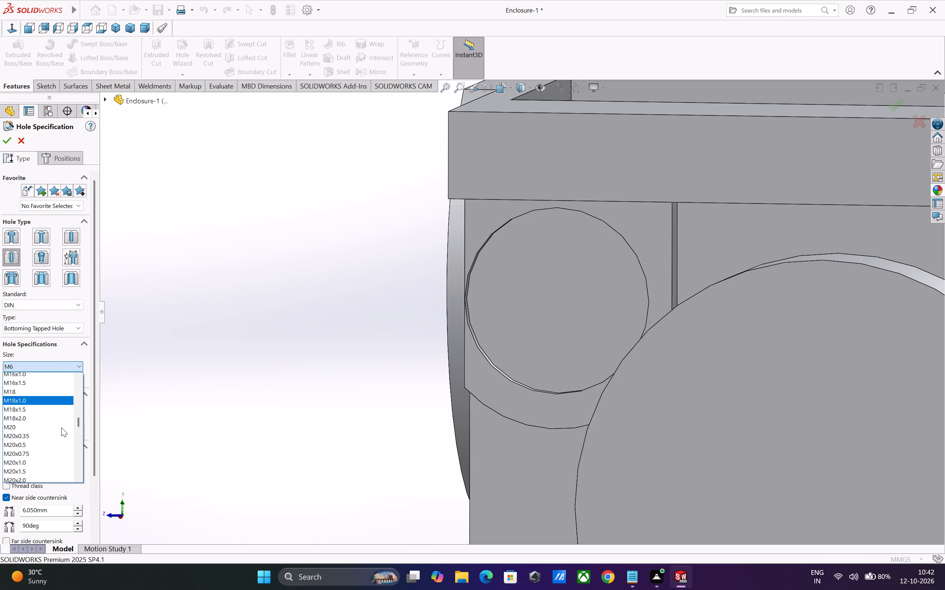
click(46, 441)
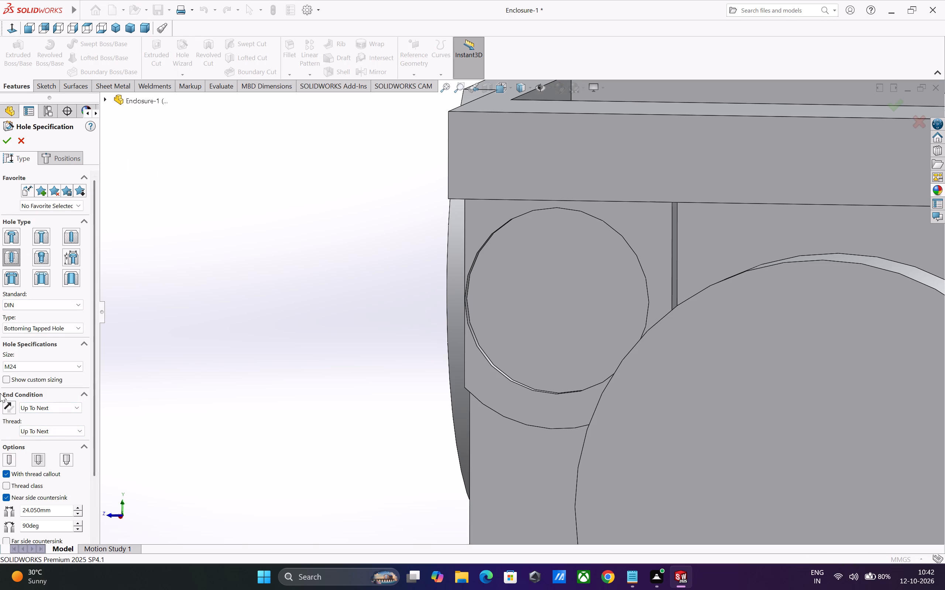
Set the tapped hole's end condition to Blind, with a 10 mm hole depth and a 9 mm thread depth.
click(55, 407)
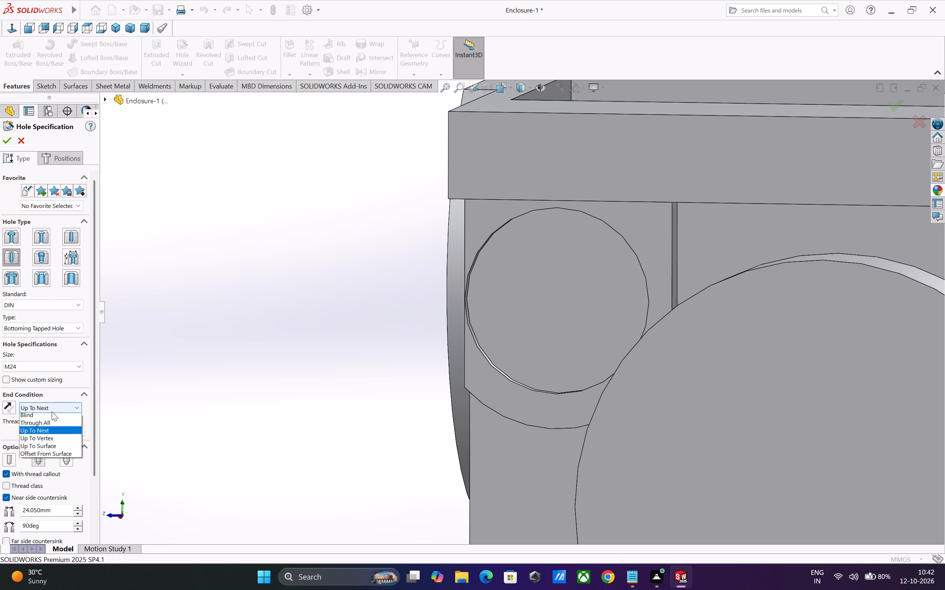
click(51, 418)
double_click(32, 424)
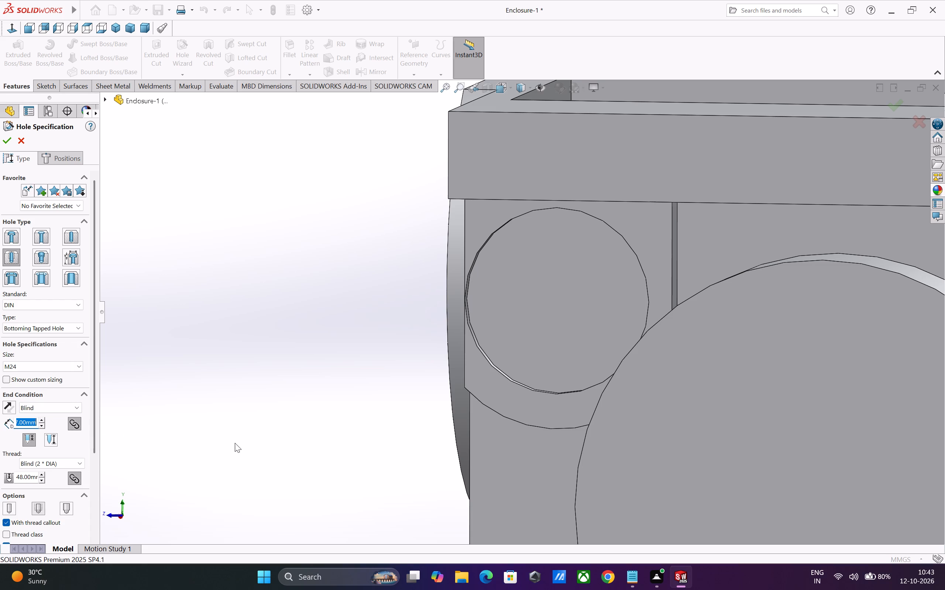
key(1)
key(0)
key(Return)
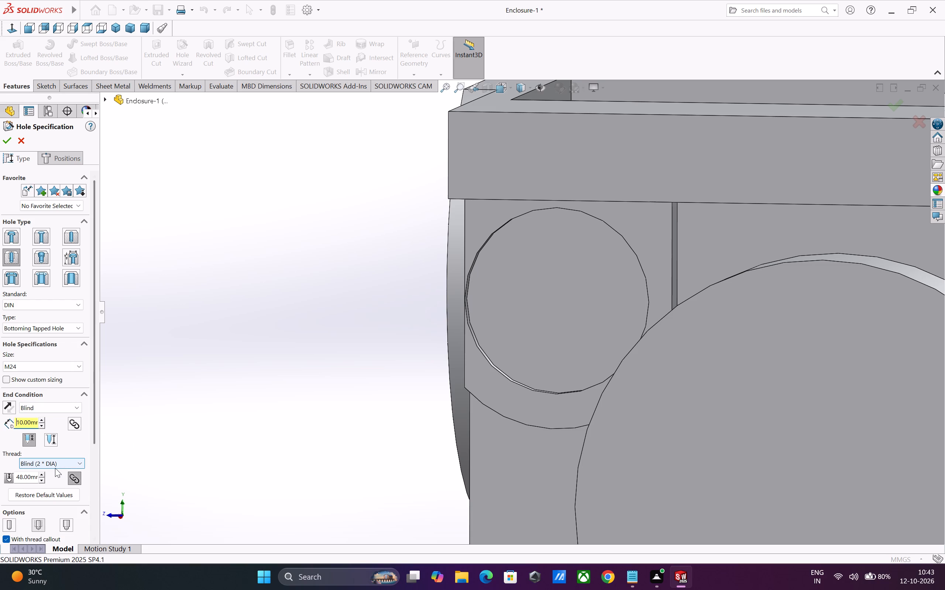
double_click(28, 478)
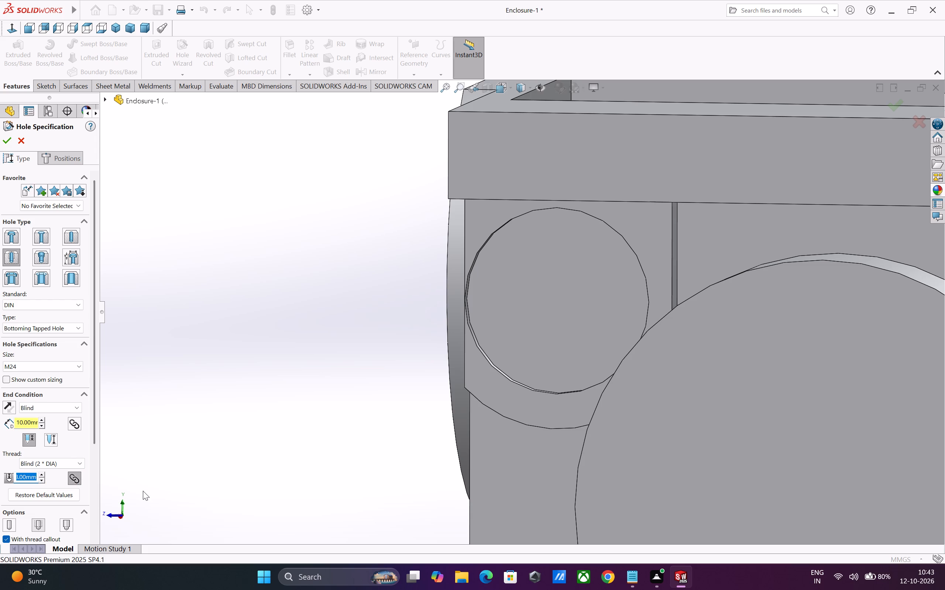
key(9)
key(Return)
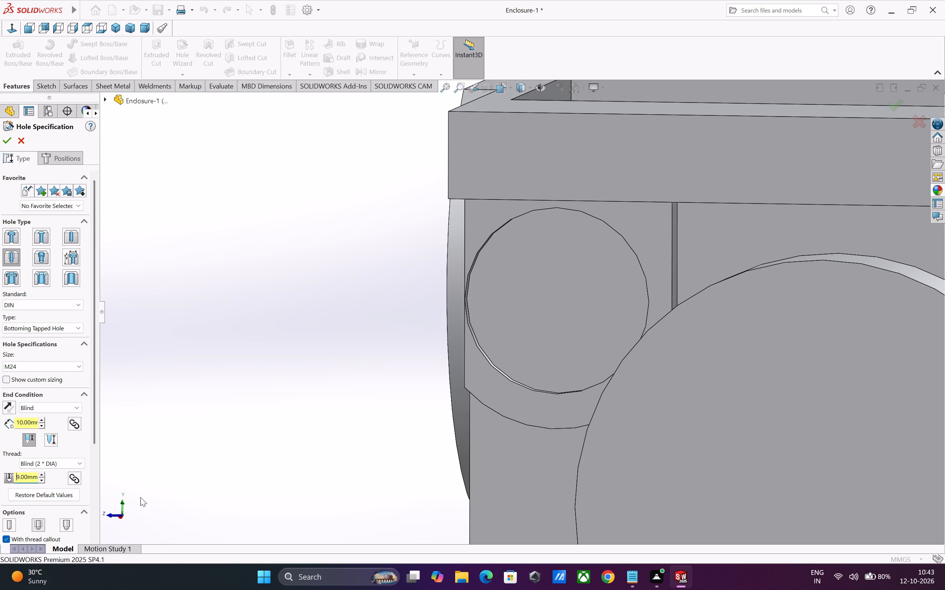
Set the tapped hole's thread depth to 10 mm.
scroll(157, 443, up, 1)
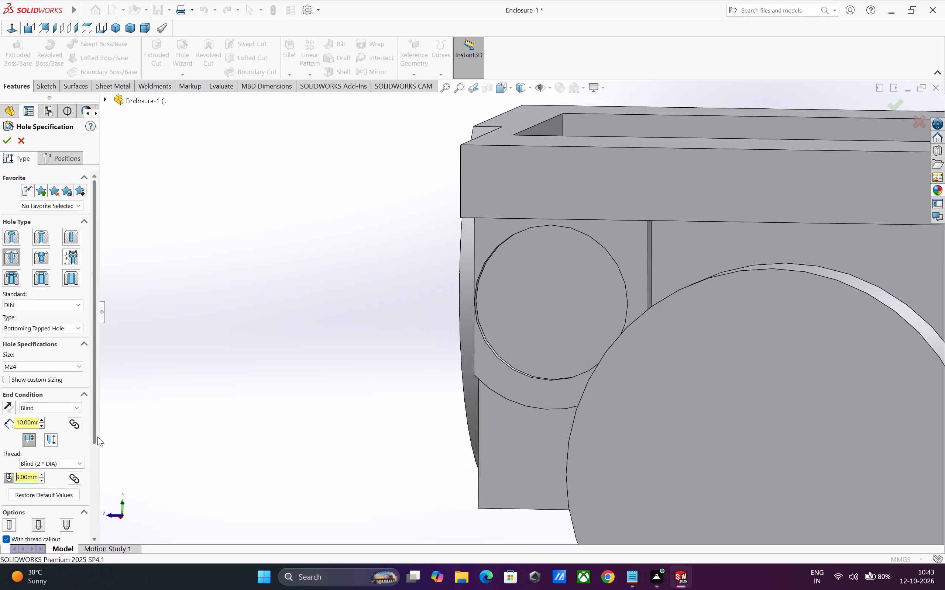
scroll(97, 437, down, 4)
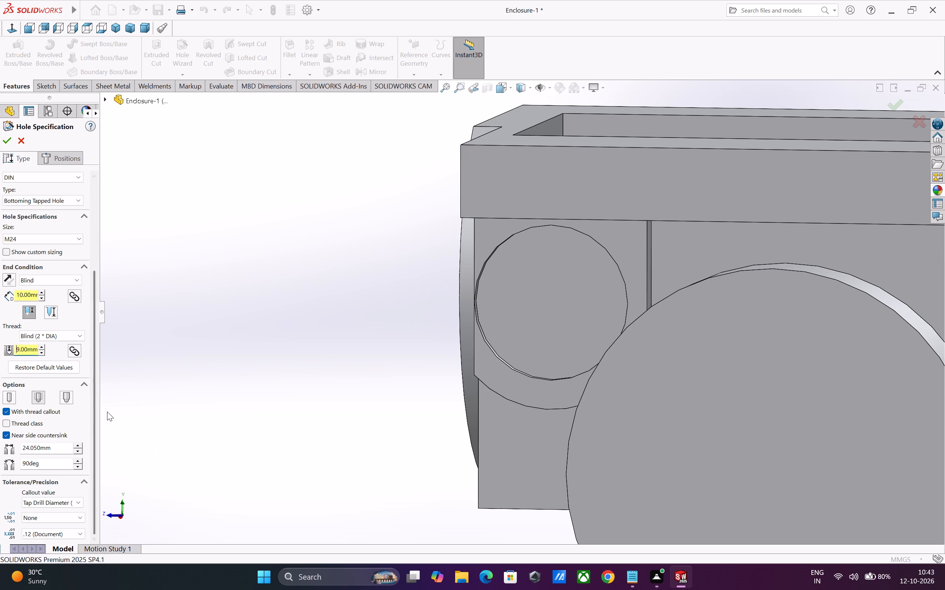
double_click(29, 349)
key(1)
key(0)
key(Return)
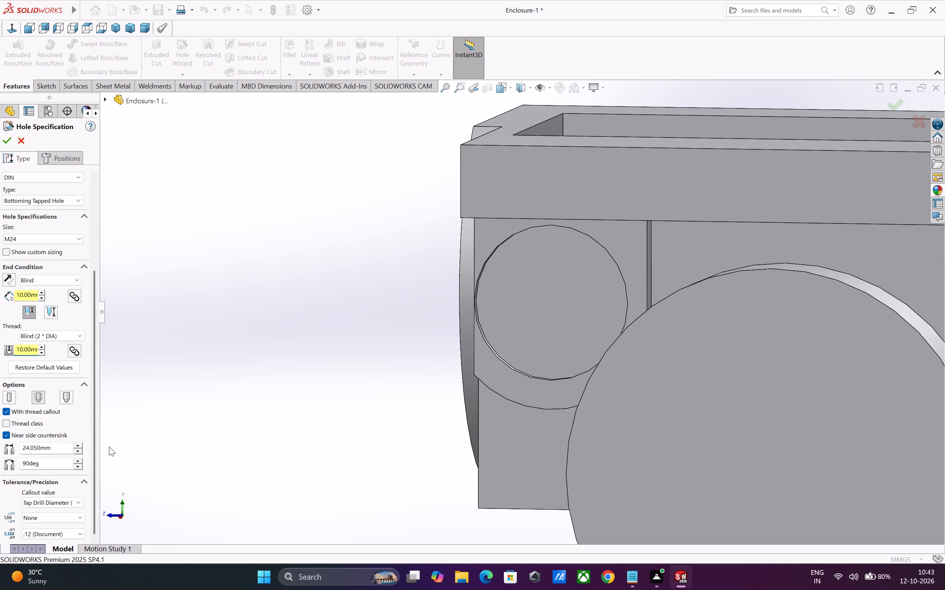
Position the M24 tapped hole on the floor of the shallow circular recess, at the recess's centre.
click(65, 161)
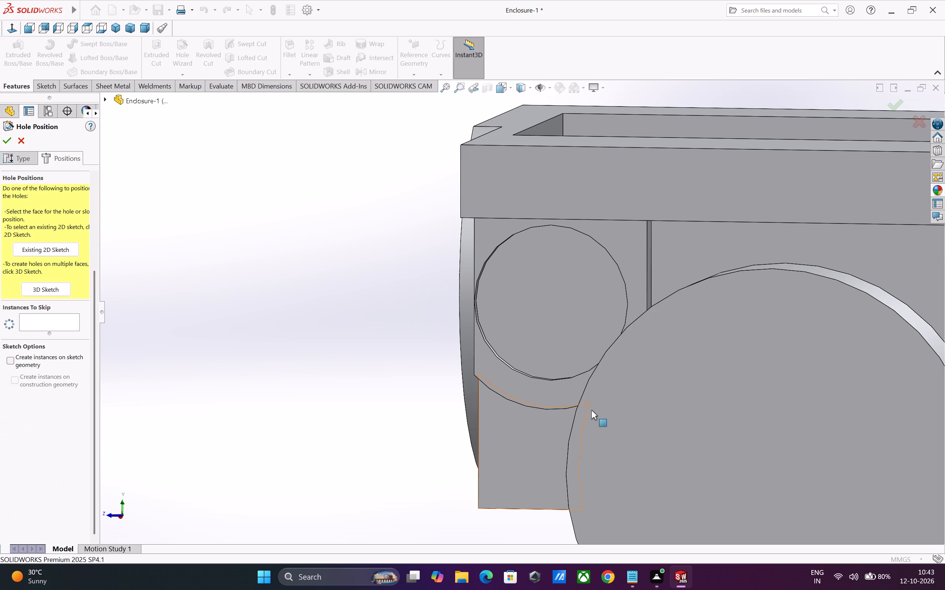
click(575, 326)
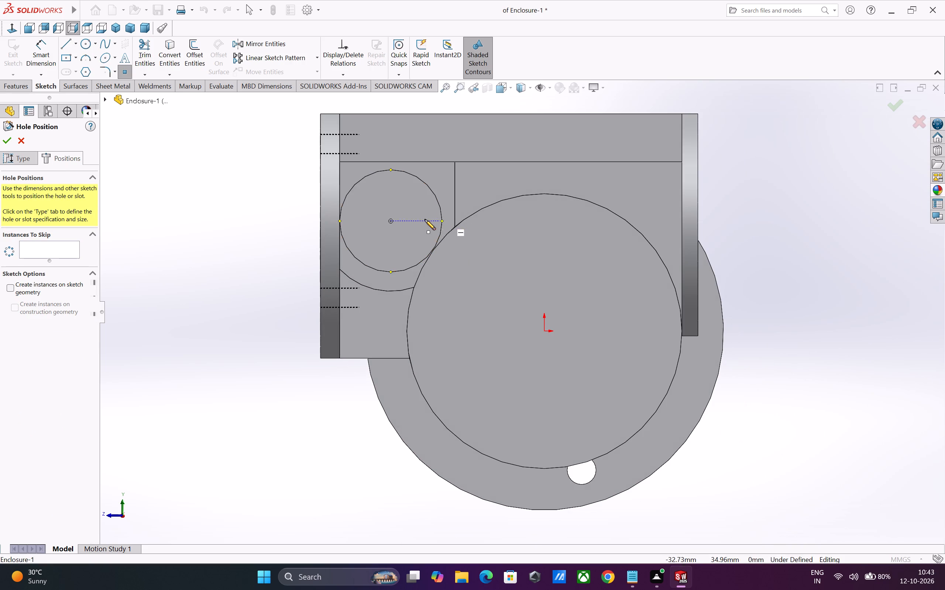
click(391, 222)
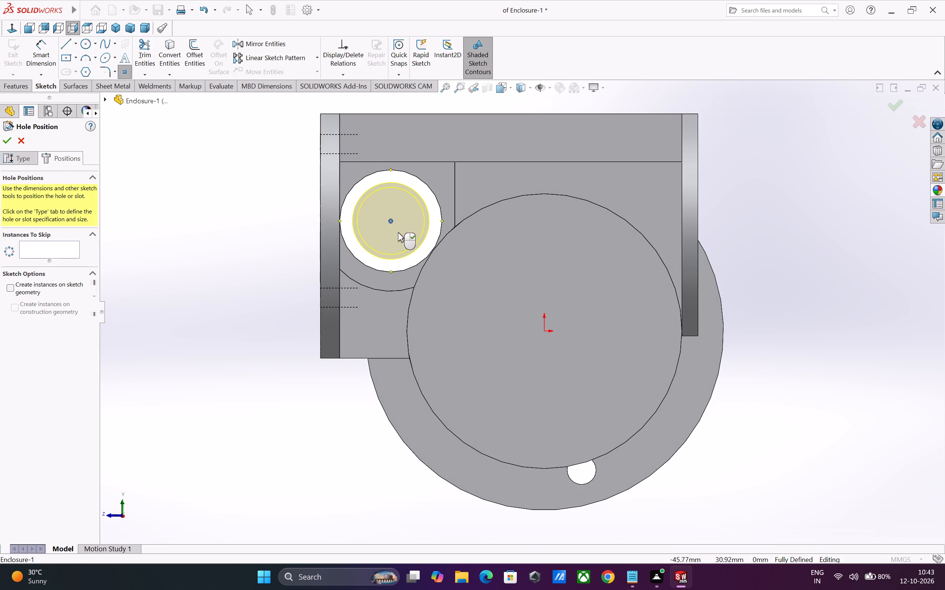
Change the M24 hole's end condition to Up To Next and complete the tapped hole.
middle_drag(430, 406, 364, 442)
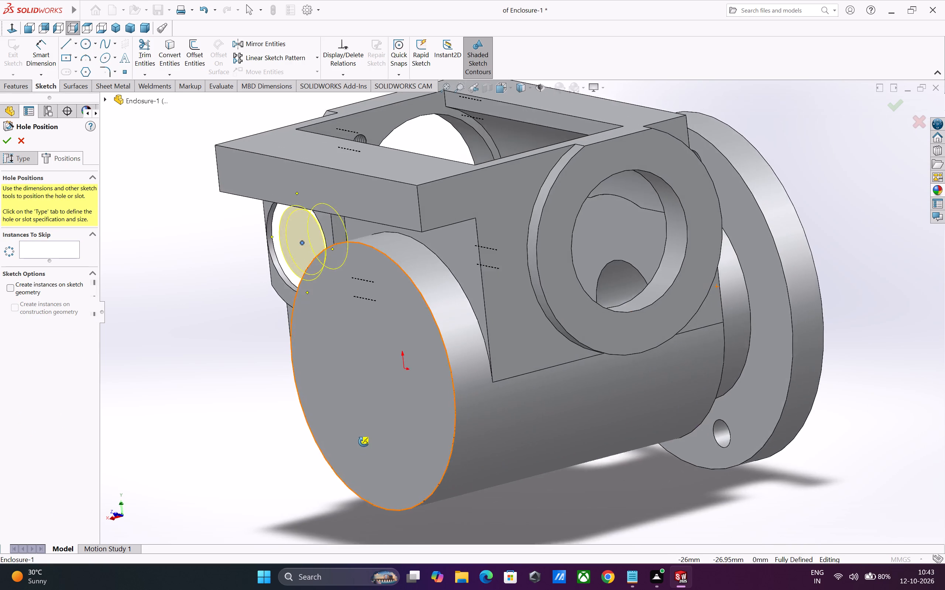
middle_drag(364, 442, 317, 513)
scroll(411, 441, up, 1)
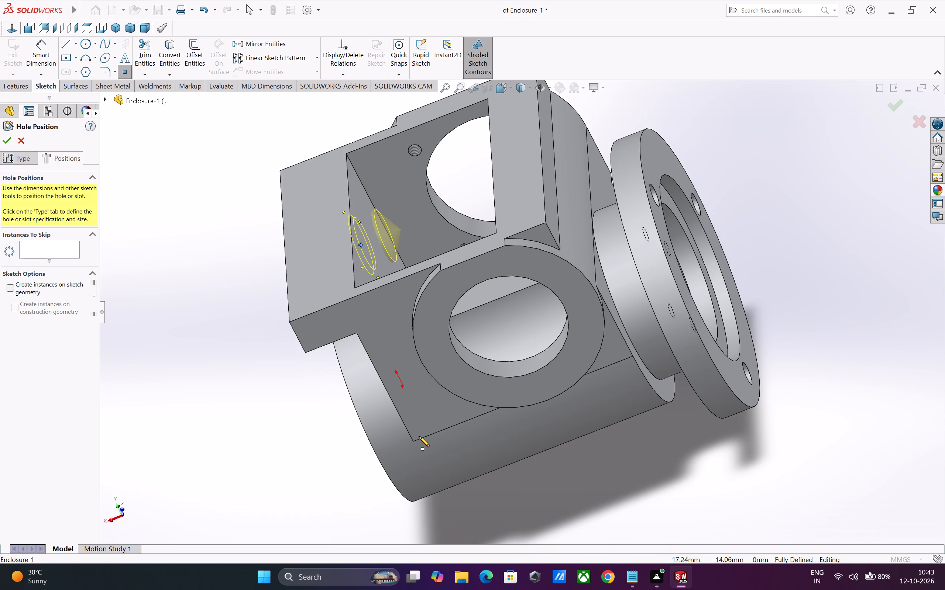
middle_drag(137, 366, 151, 361)
middle_drag(156, 359, 168, 354)
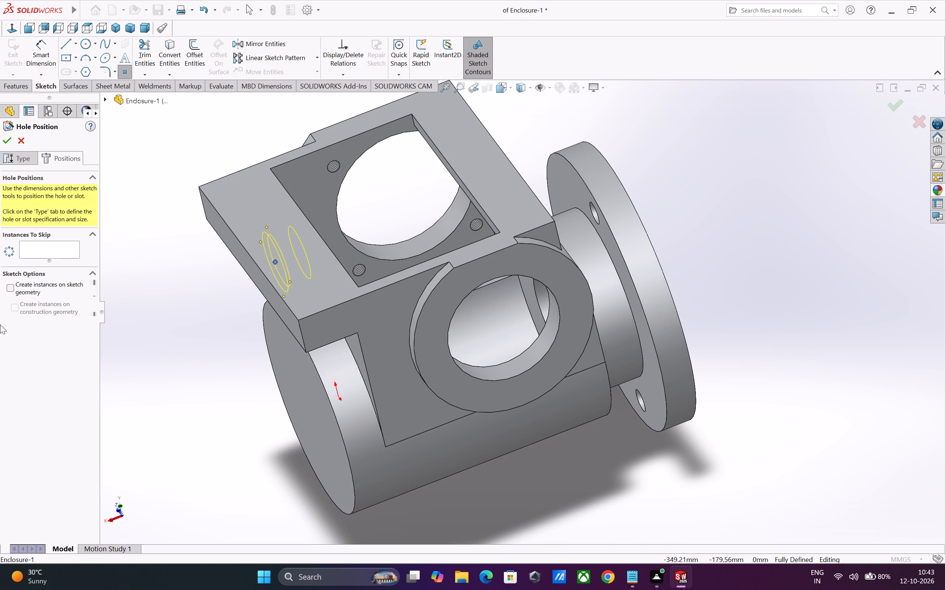
click(12, 155)
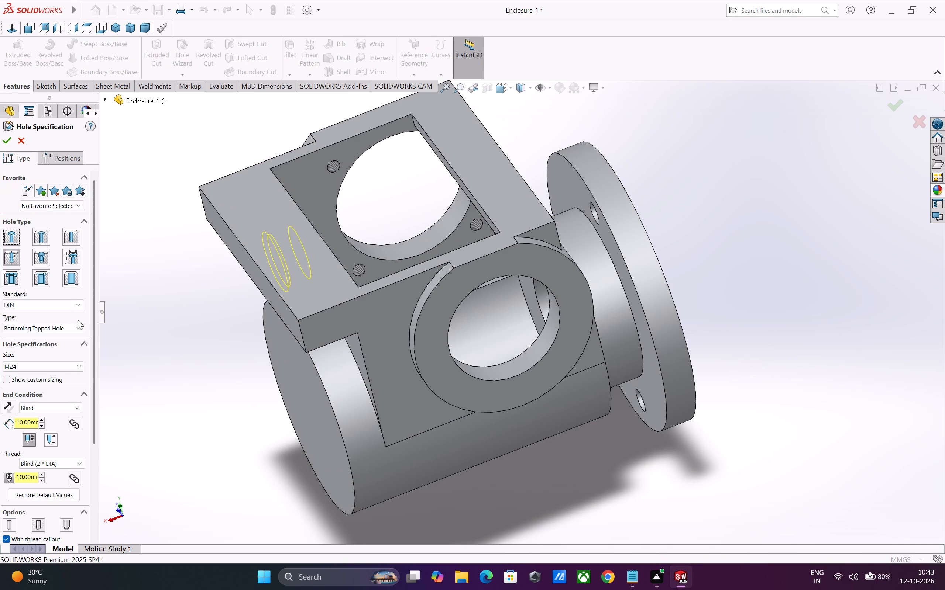
scroll(97, 353, down, 2)
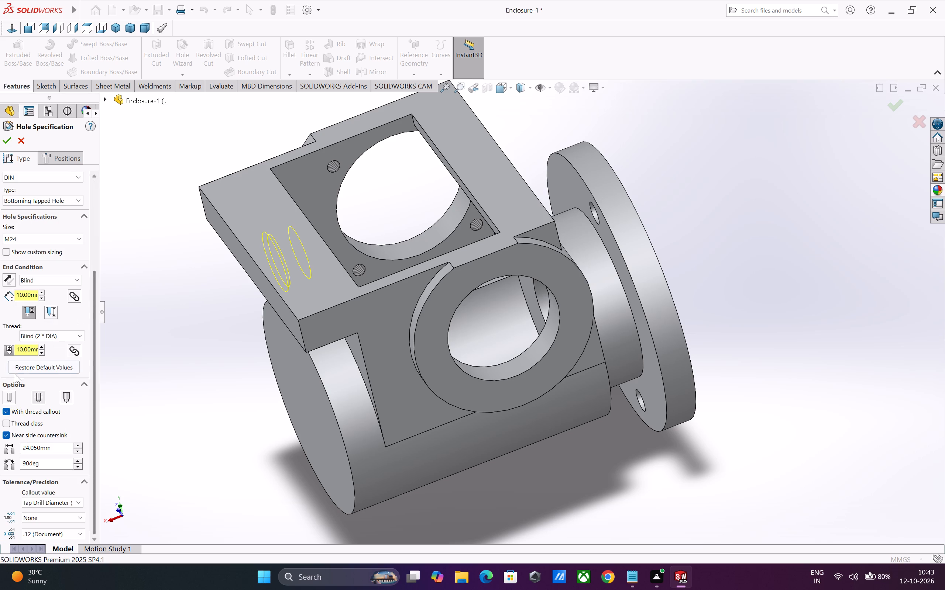
click(45, 337)
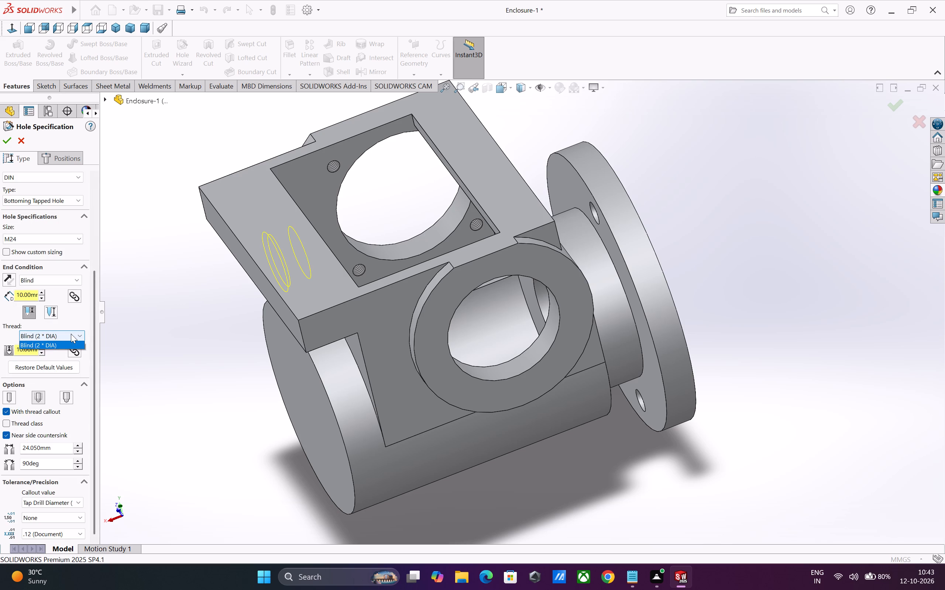
click(75, 334)
click(78, 336)
click(78, 336)
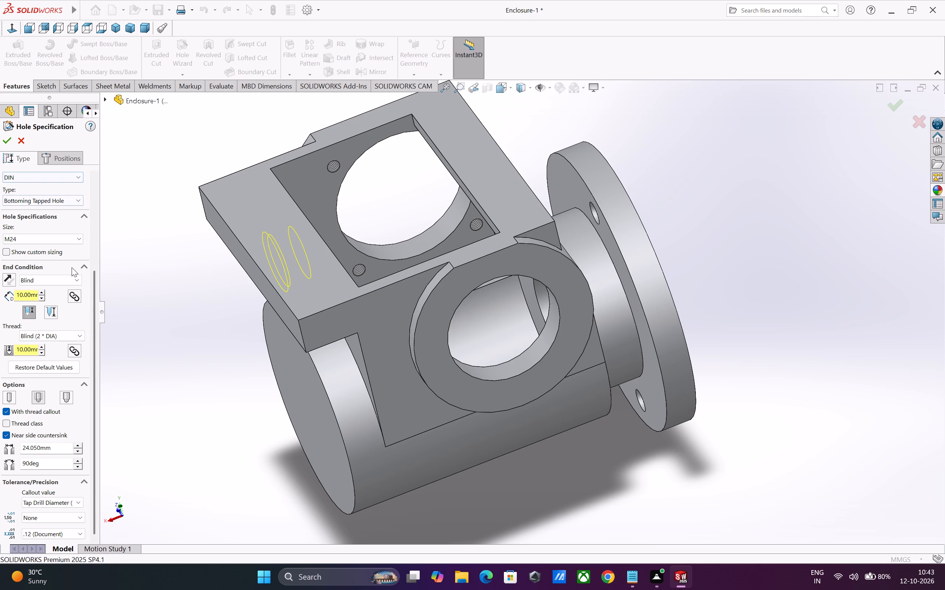
click(71, 278)
click(60, 307)
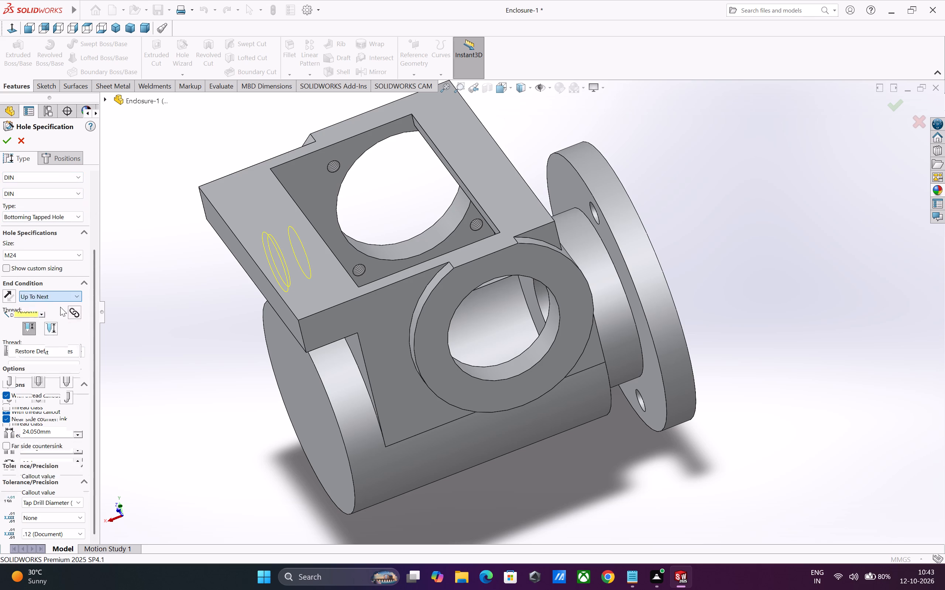
middle_drag(206, 391, 160, 418)
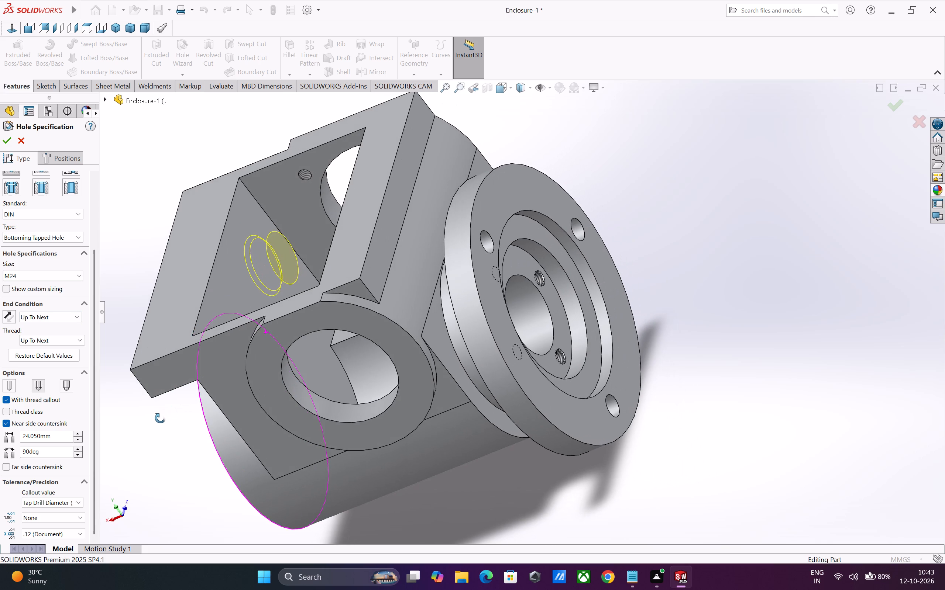
middle_drag(160, 418, 170, 413)
click(6, 141)
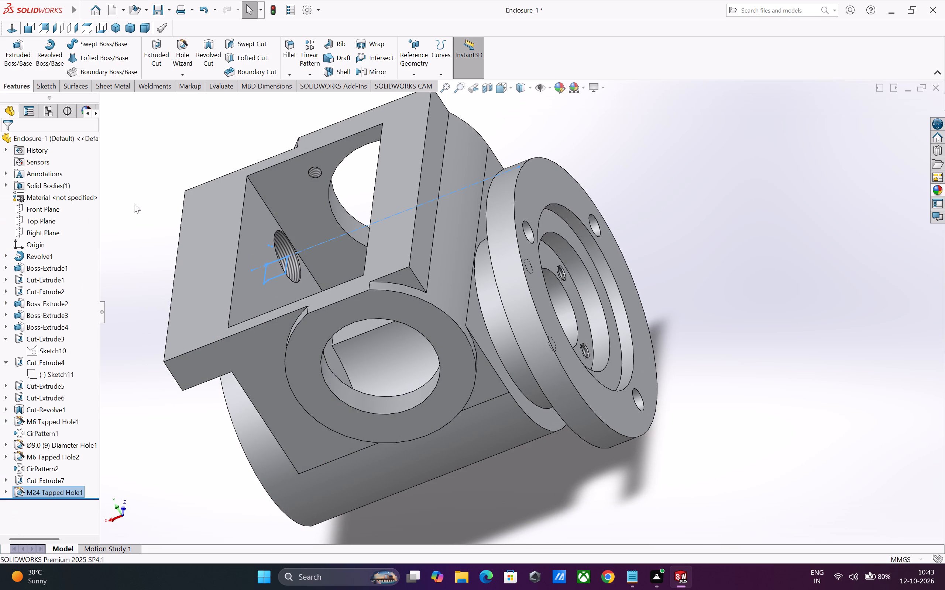
Start a symmetric fillet of 6 mm radius on the rectangular pocket's inner corner edge, on the outer side of the M24 hole.
click(137, 205)
middle_drag(162, 228, 270, 183)
scroll(312, 253, up, 1)
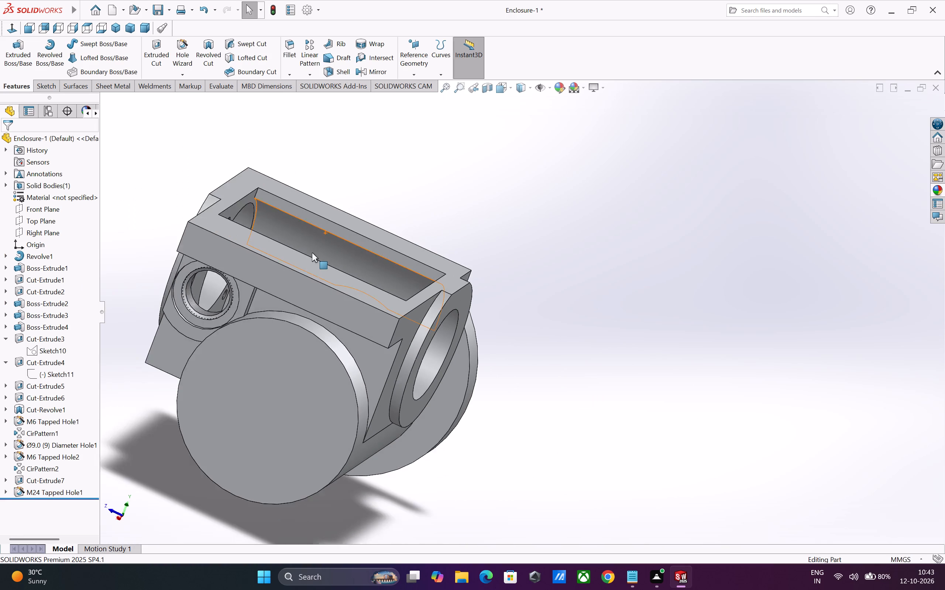
scroll(312, 253, up, 1)
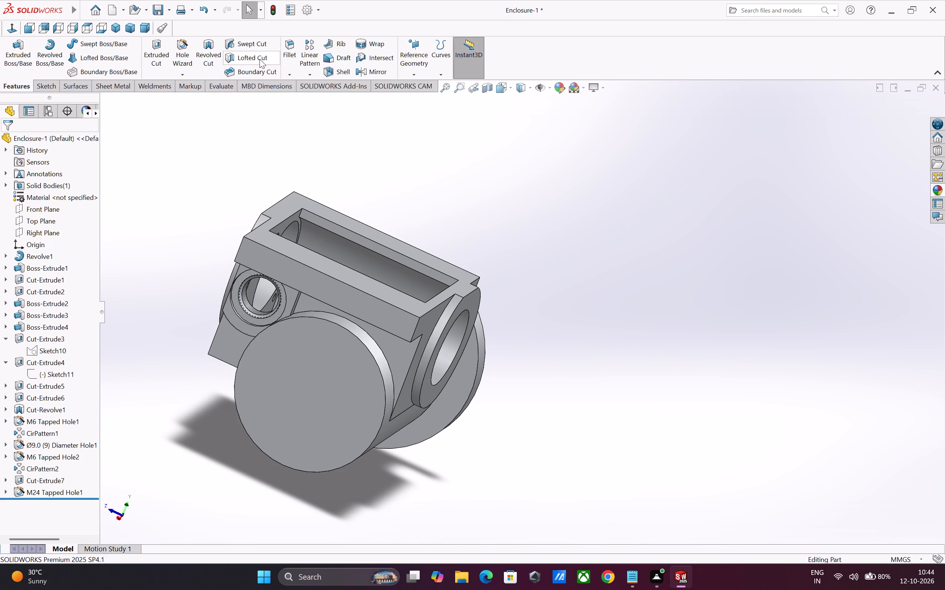
click(293, 49)
middle_drag(358, 233, 286, 271)
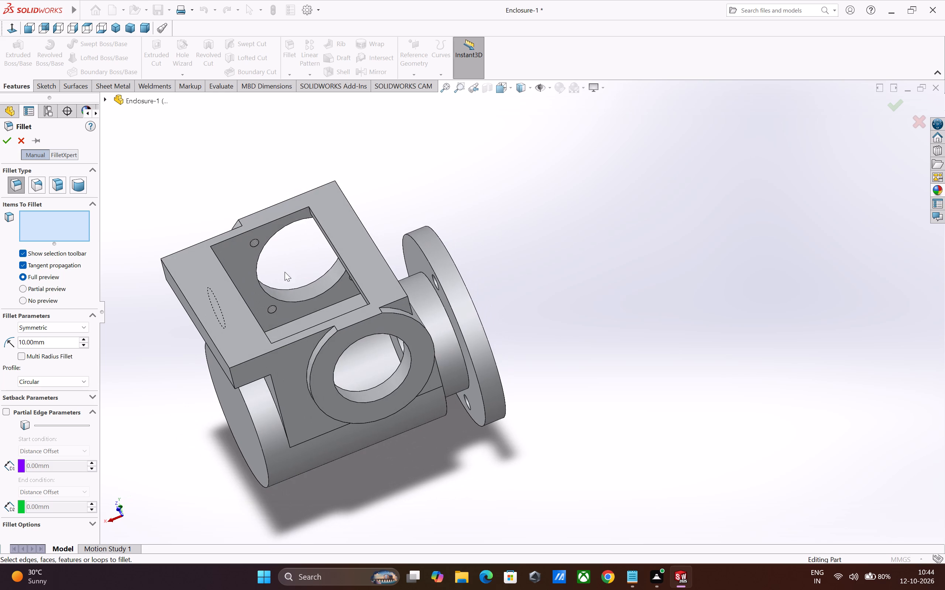
double_click(63, 345)
key(6)
key(Return)
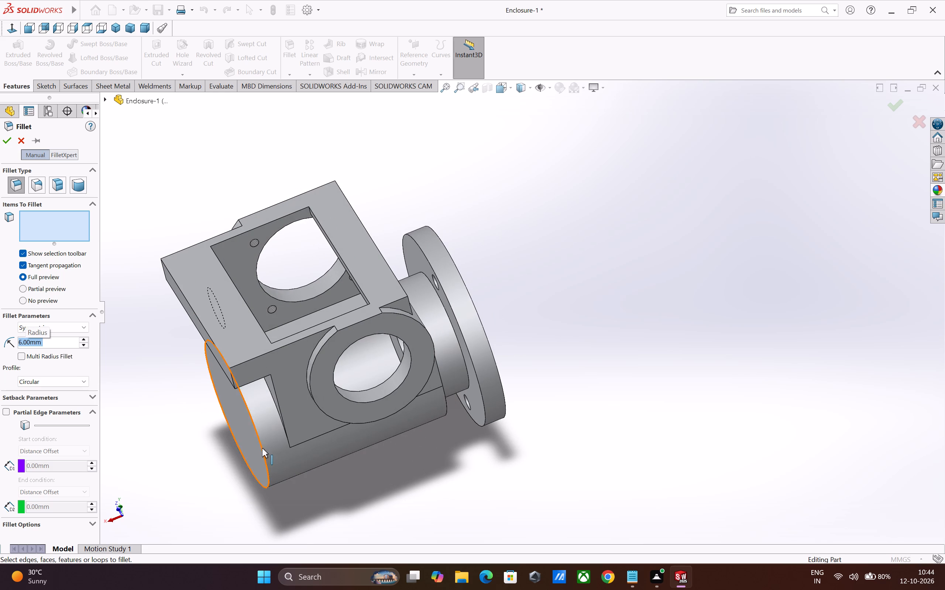
scroll(262, 448, up, 2)
scroll(290, 420, up, 2)
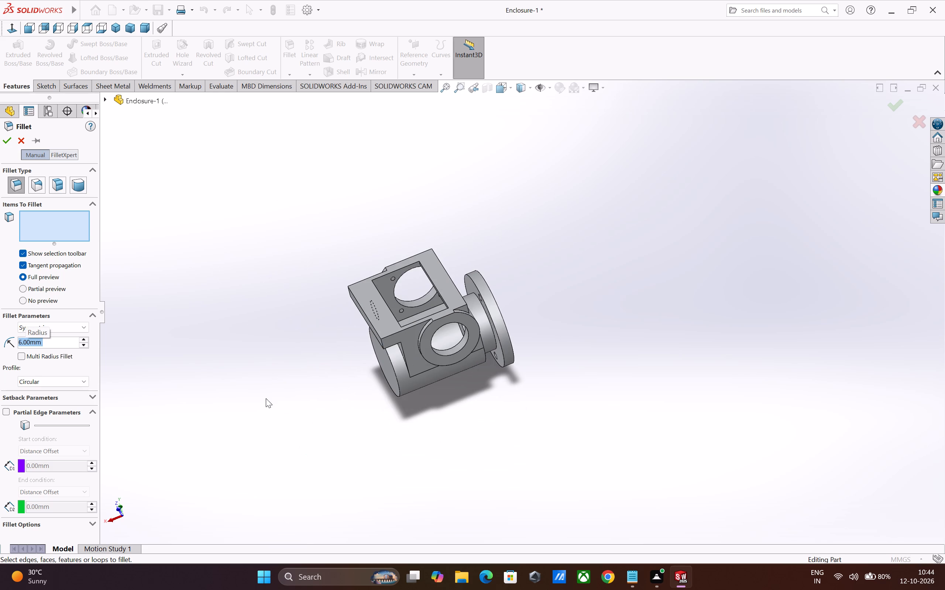
scroll(321, 347, down, 3)
scroll(450, 335, down, 2)
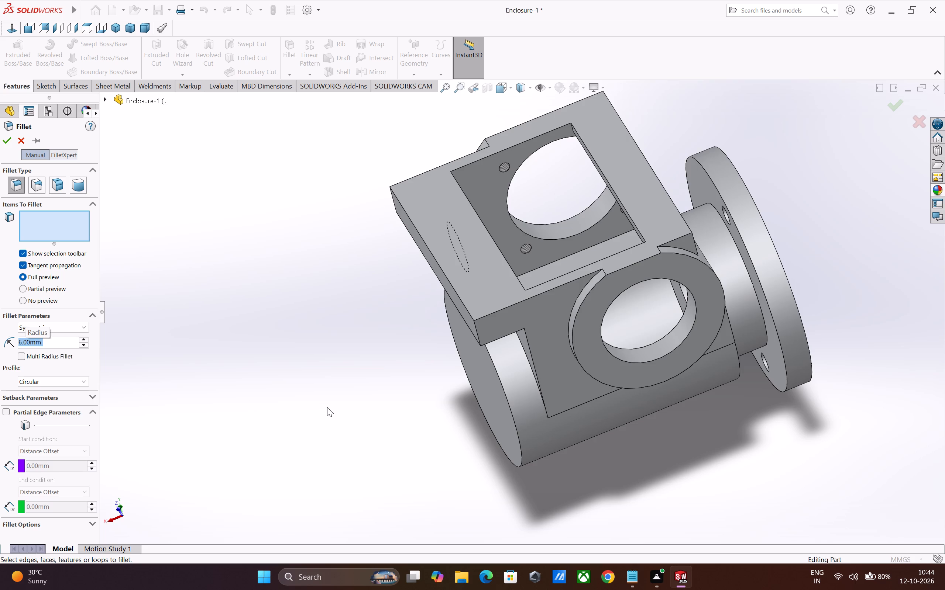
middle_drag(327, 407, 288, 428)
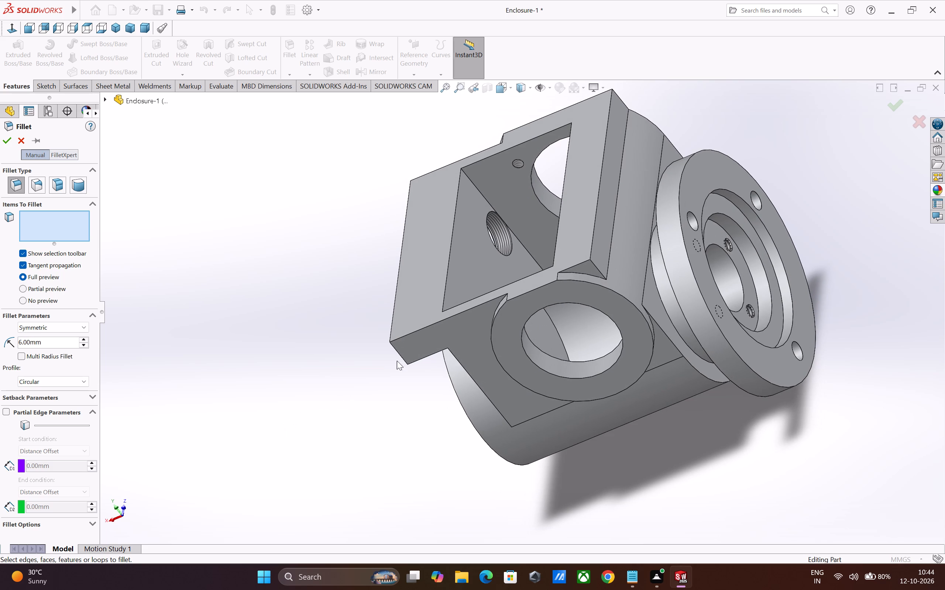
middle_click(396, 350)
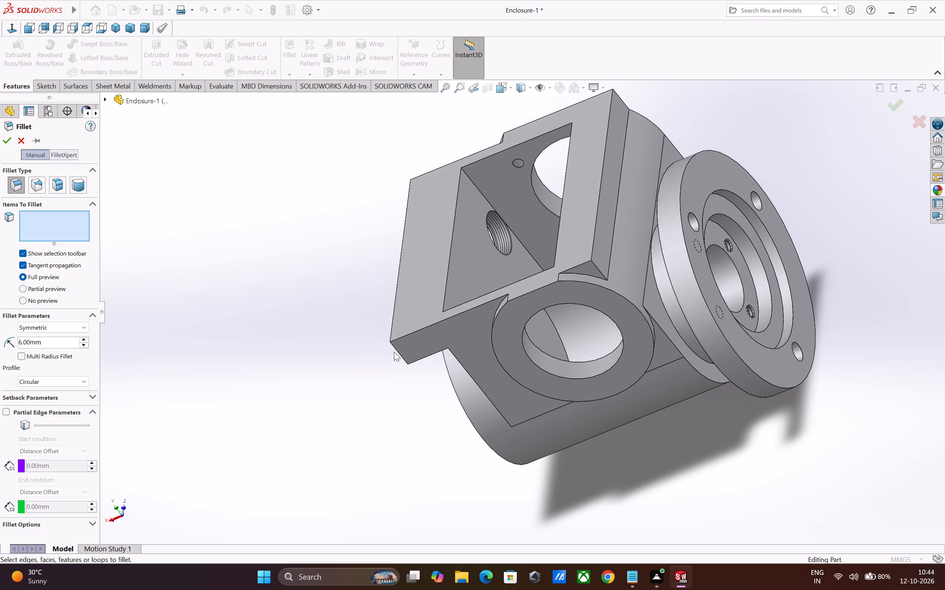
scroll(331, 367, up, 1)
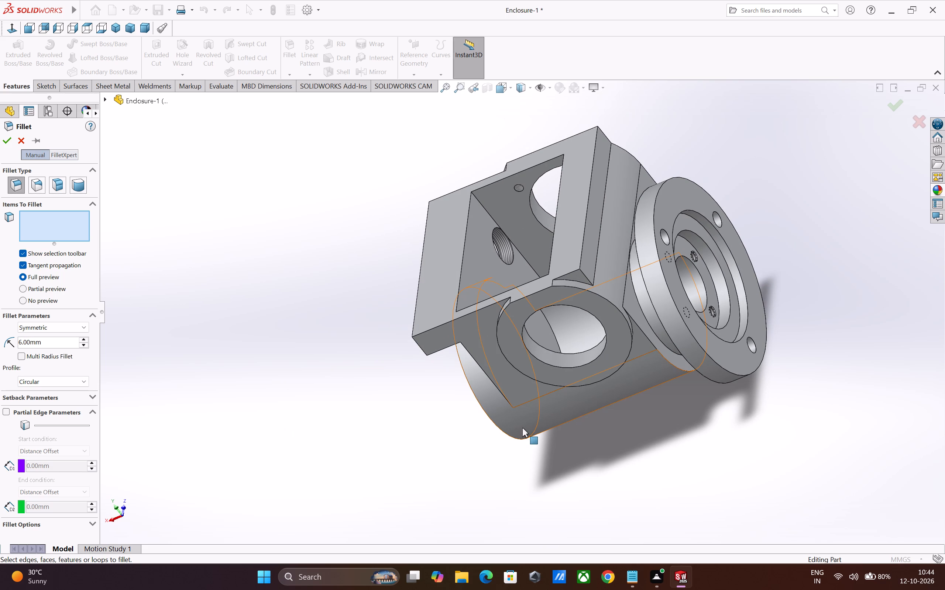
scroll(522, 428, up, 1)
scroll(343, 473, up, 1)
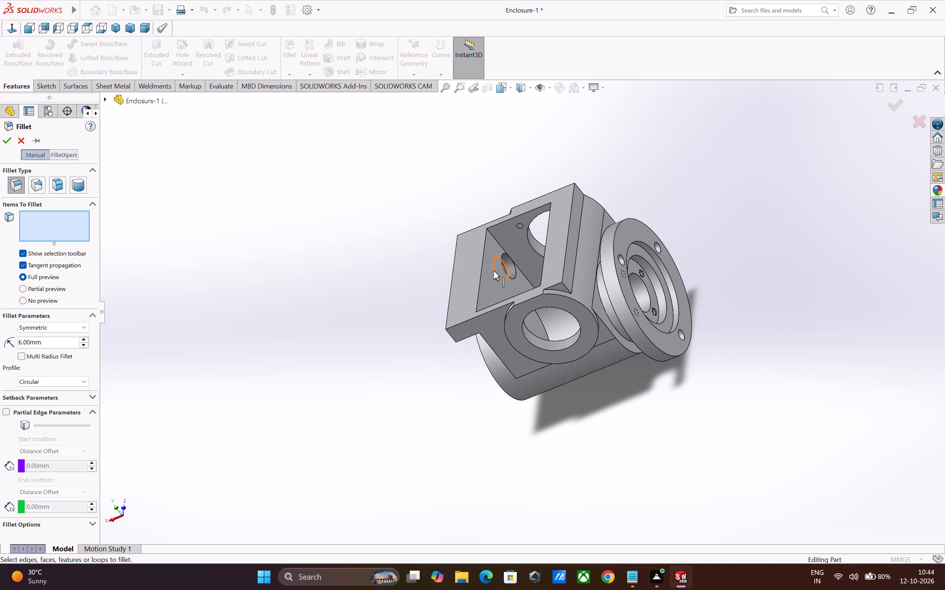
scroll(495, 270, down, 1)
scroll(507, 237, down, 5)
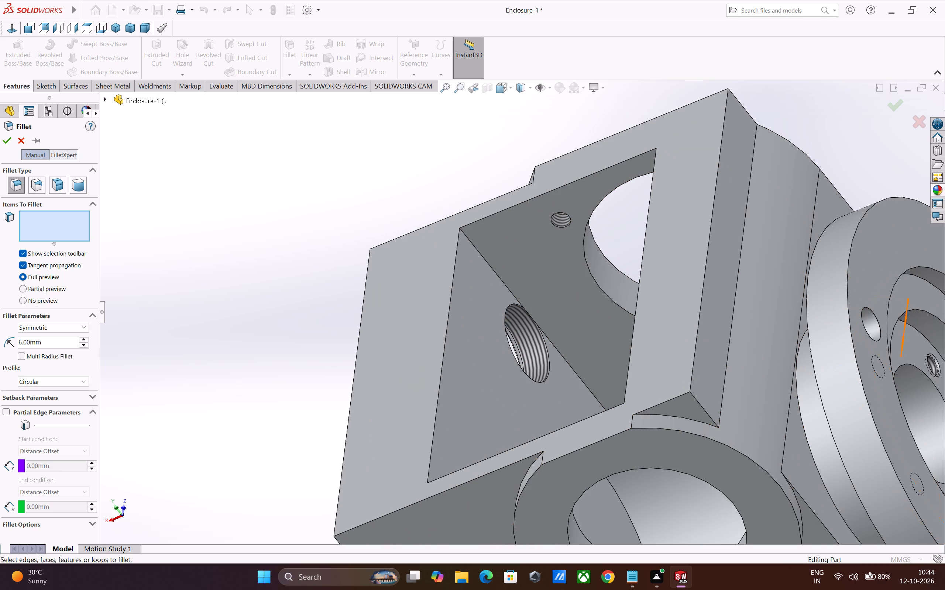
scroll(938, 306, up, 6)
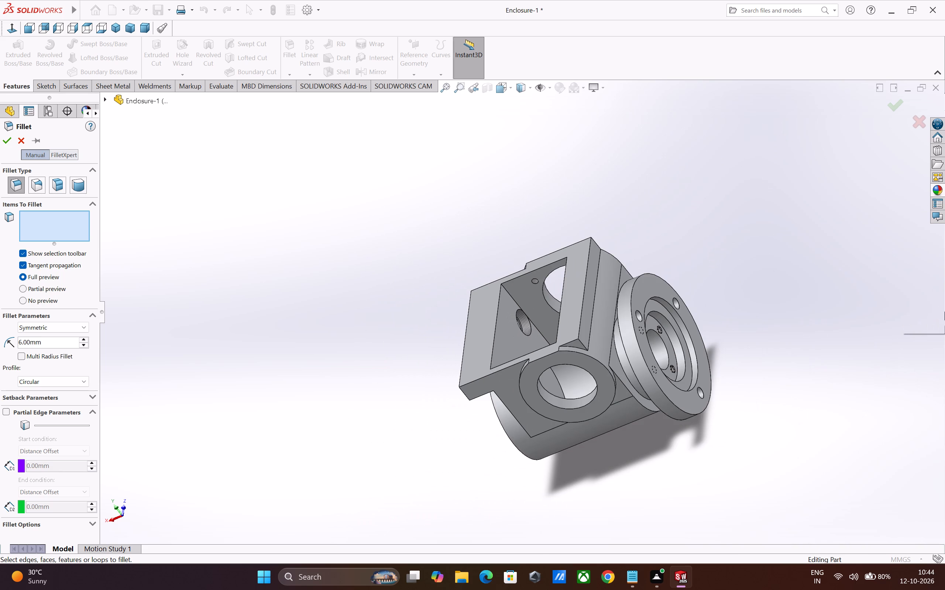
scroll(536, 339, down, 2)
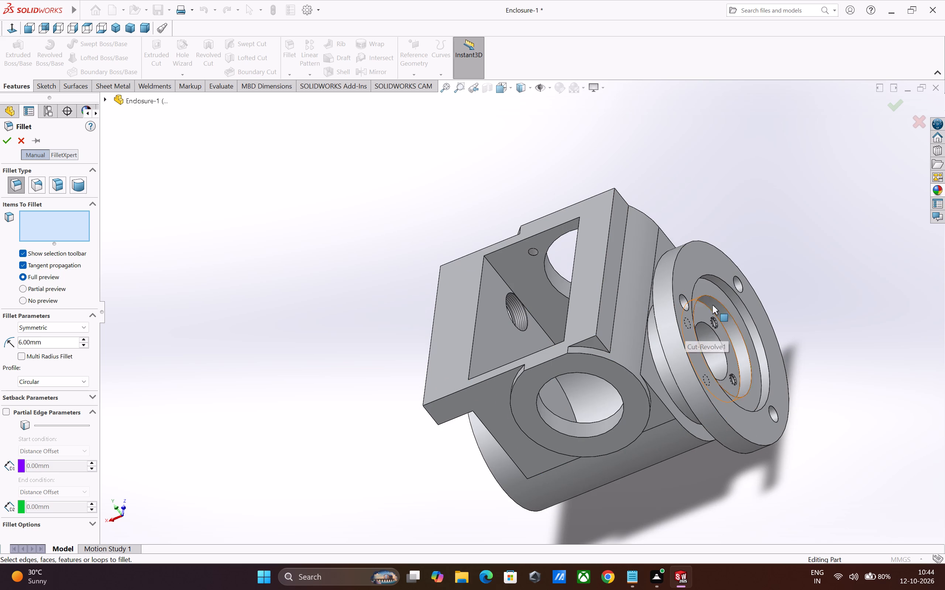
scroll(543, 271, down, 3)
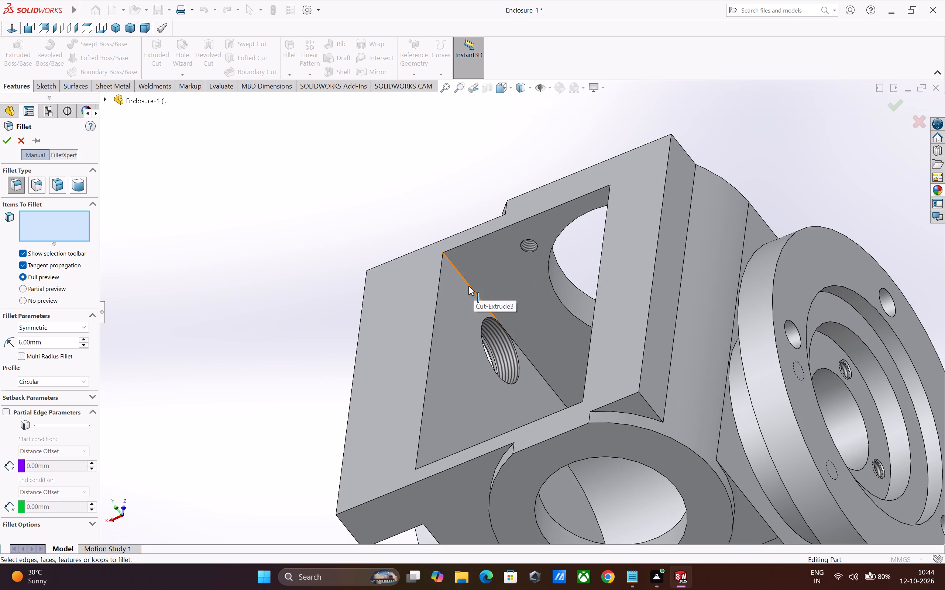
click(468, 286)
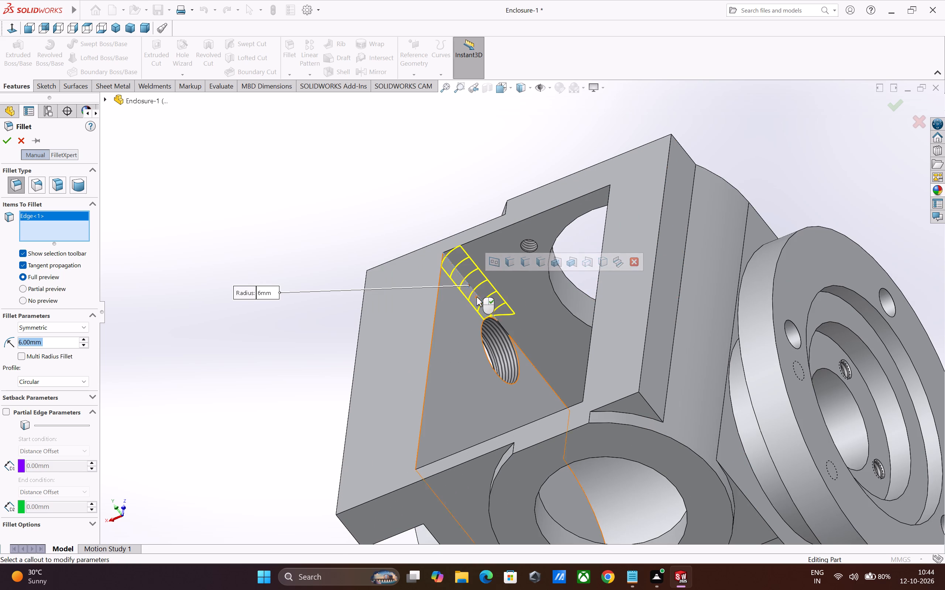
Add the two short corner edges of the pocket's long wall opposite the M24 hole to the fillet.
scroll(600, 345, up, 2)
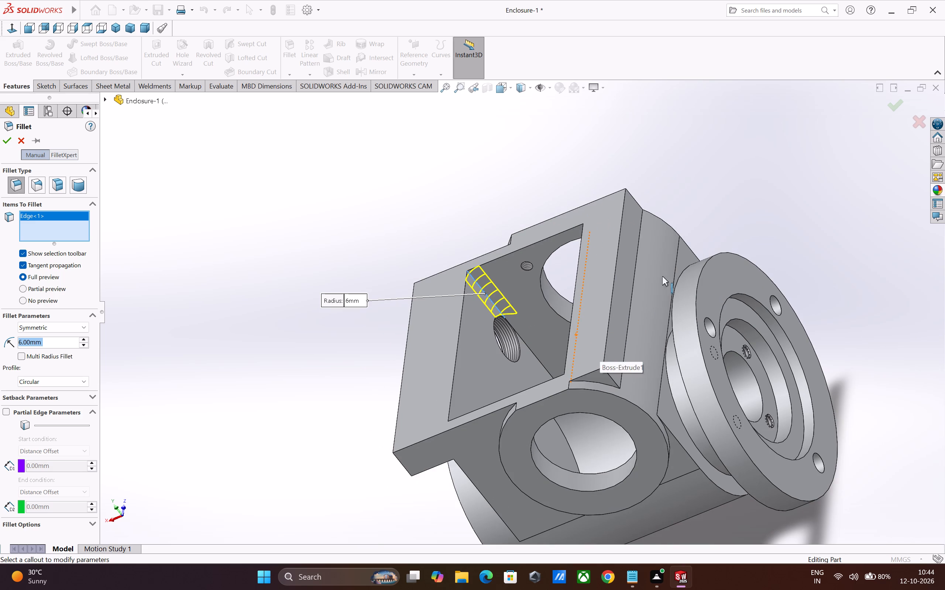
middle_drag(656, 294, 785, 240)
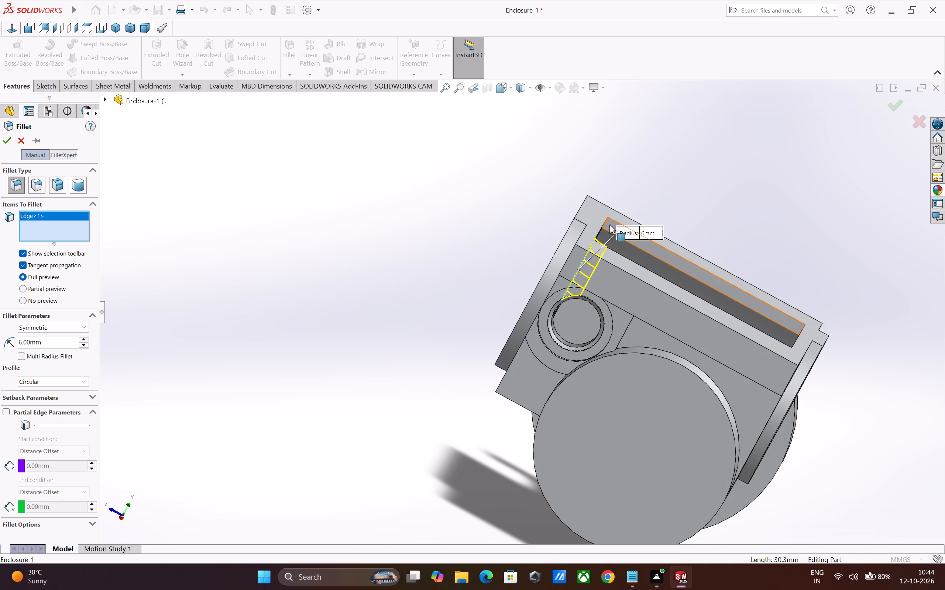
middle_drag(606, 227, 581, 237)
scroll(625, 225, down, 3)
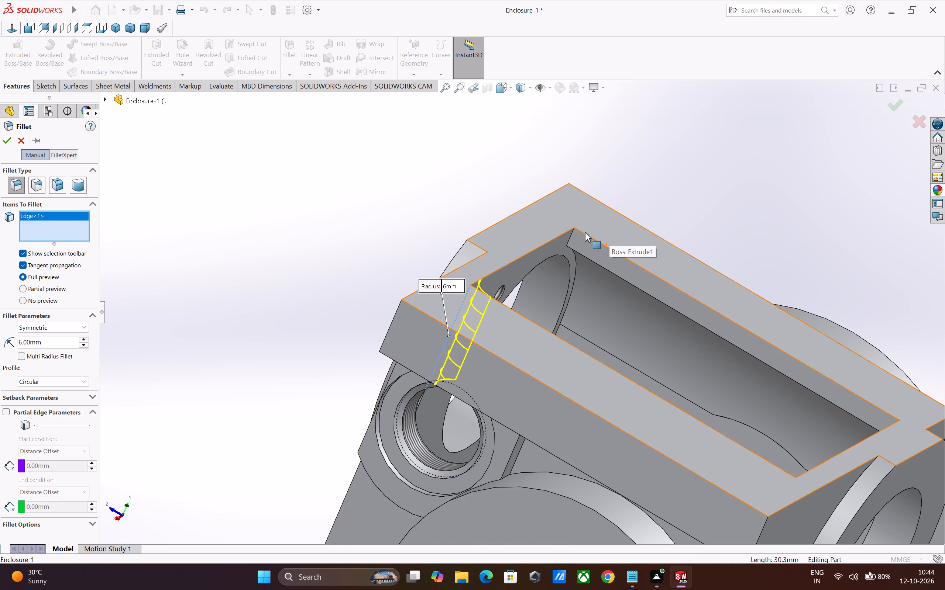
click(568, 240)
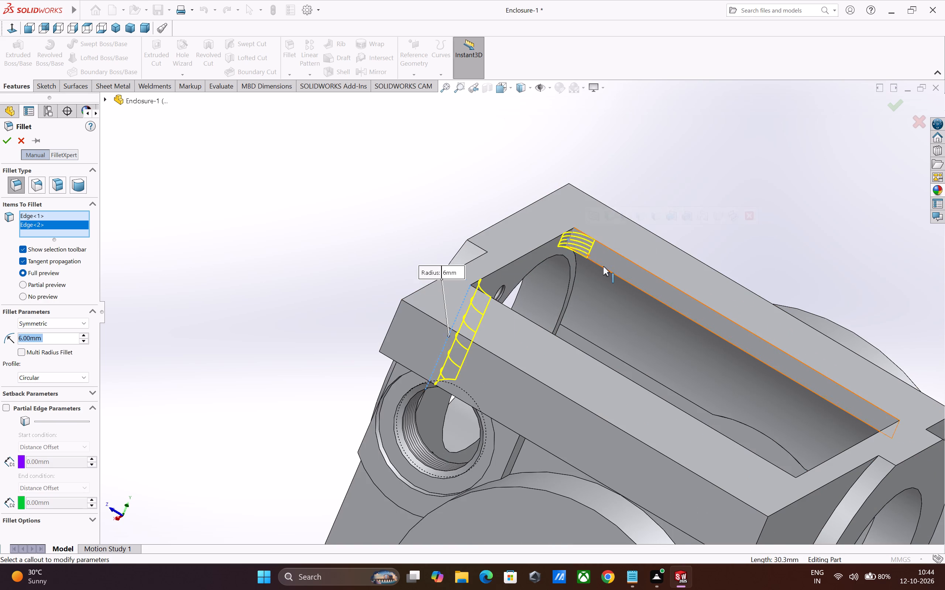
scroll(603, 266, up, 4)
middle_drag(629, 303, 668, 291)
scroll(733, 352, down, 2)
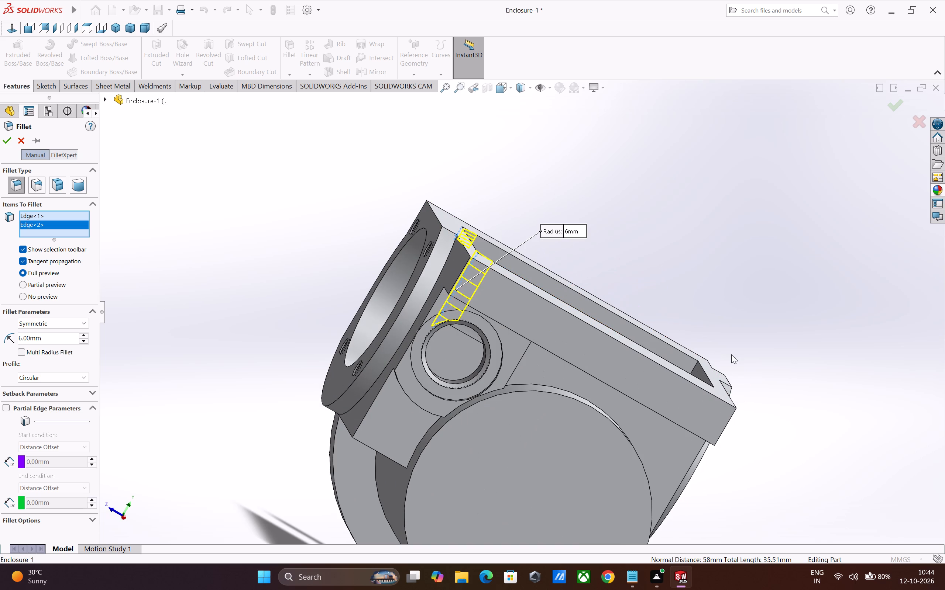
click(693, 367)
Add the M24-hole wall's far corner edge and the remaining corner segment beyond the hole, and complete the 6 mm fillet.
middle_drag(779, 332, 730, 358)
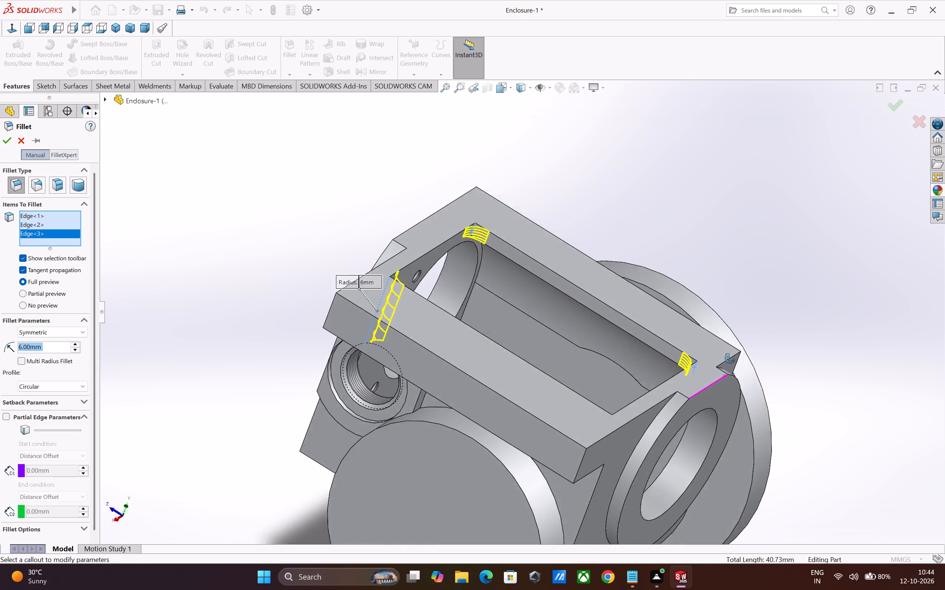
middle_drag(730, 358, 623, 424)
middle_drag(668, 353, 647, 427)
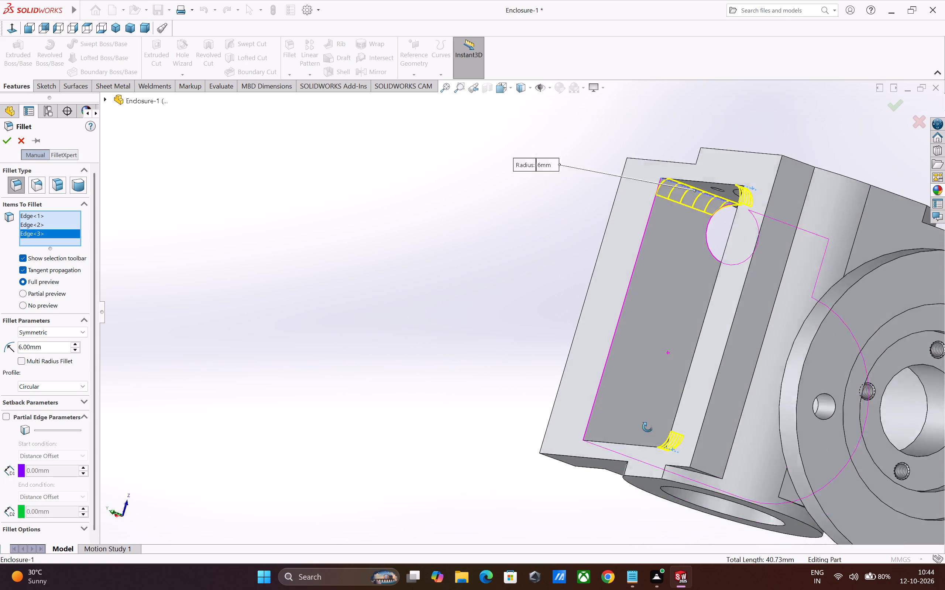
middle_drag(647, 427, 638, 473)
click(602, 452)
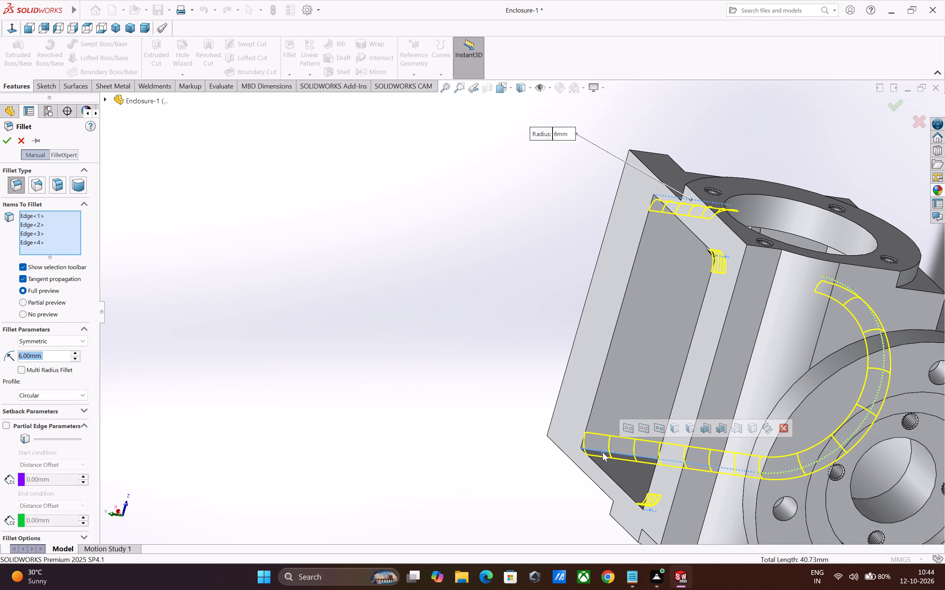
middle_drag(609, 439, 669, 410)
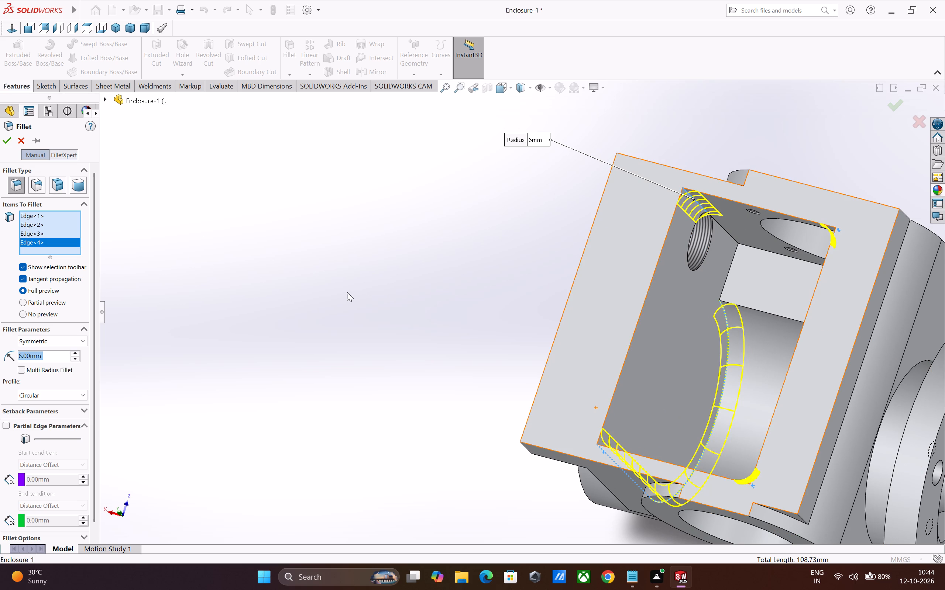
click(732, 238)
middle_drag(421, 326, 464, 308)
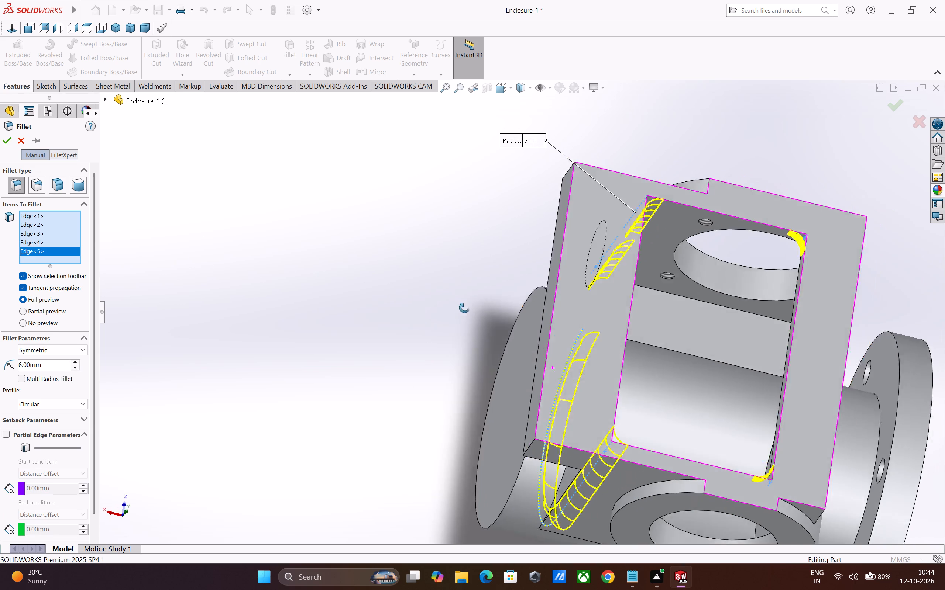
middle_drag(464, 308, 503, 293)
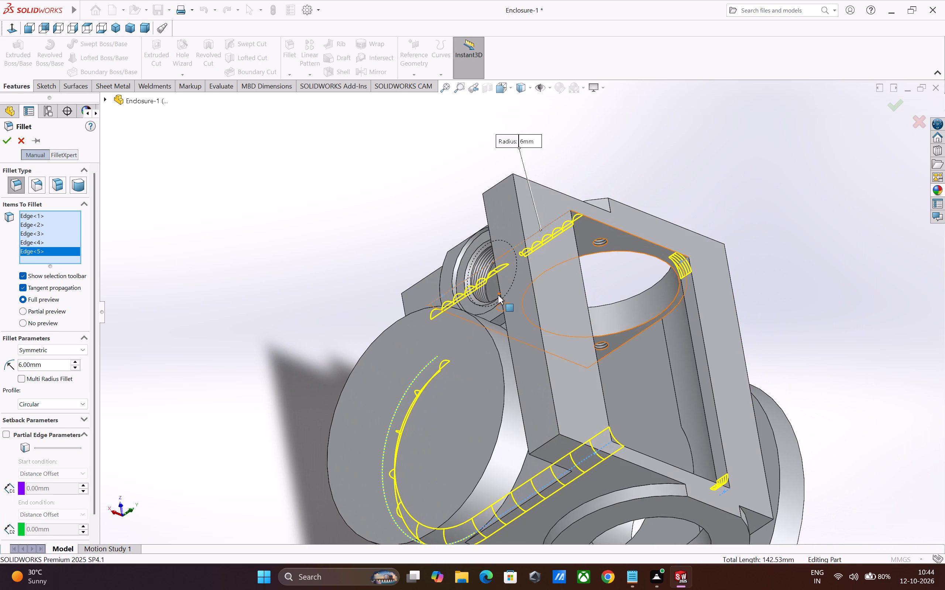
middle_drag(415, 299, 391, 311)
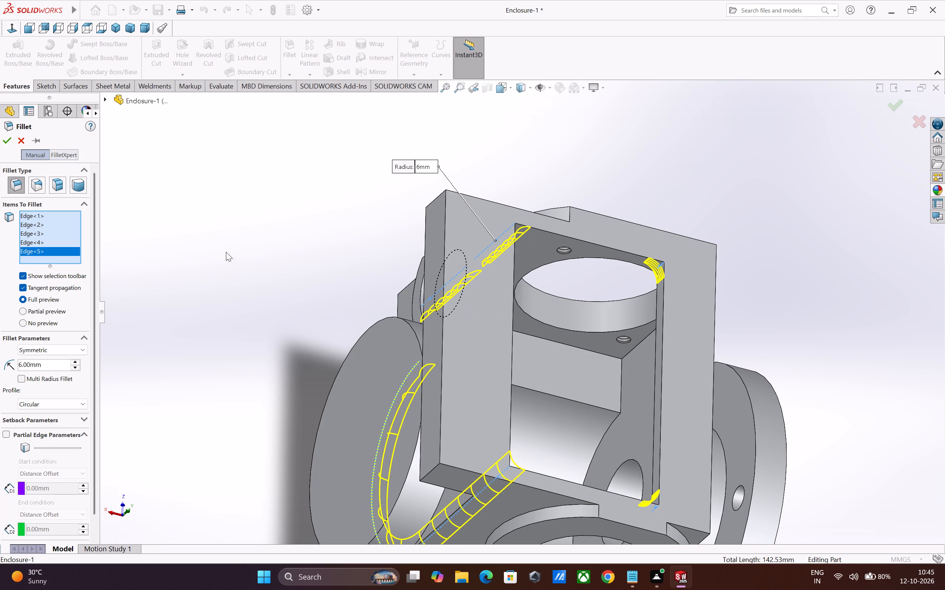
click(6, 143)
click(285, 270)
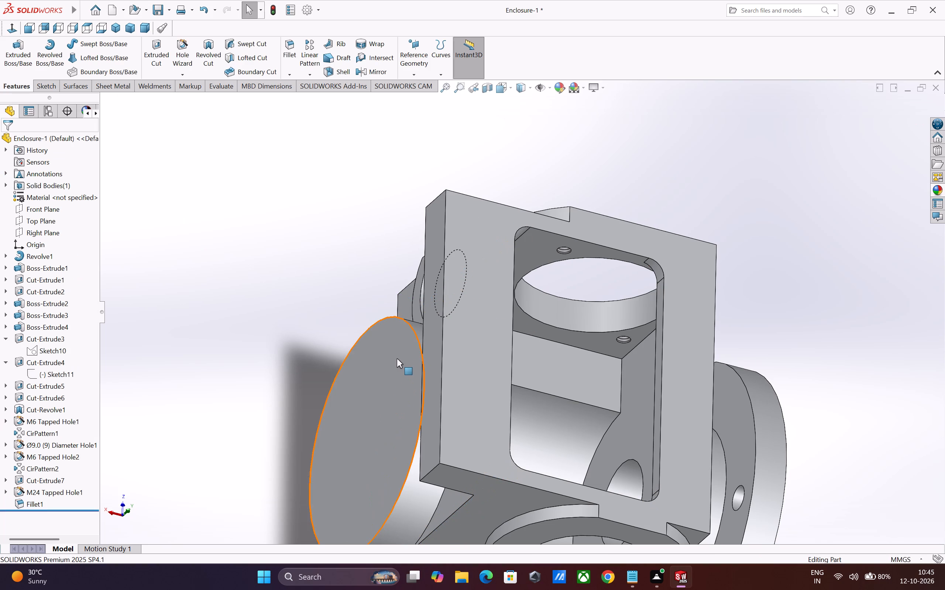
Examine the filleted pocket corners, especially where the corner fillet meets the M24 tapped hole.
middle_drag(397, 359, 343, 382)
scroll(239, 355, up, 2)
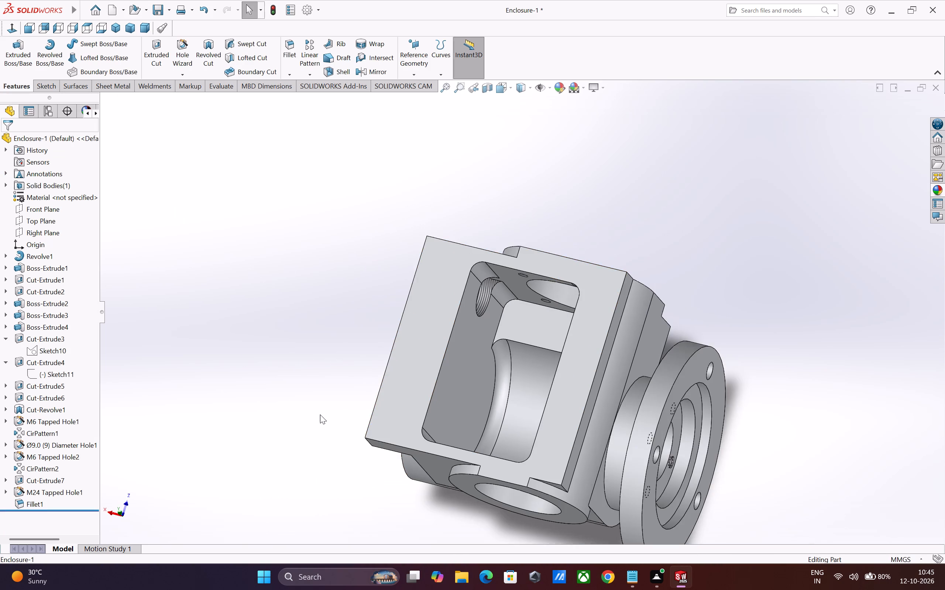
scroll(320, 414, up, 2)
scroll(503, 369, down, 3)
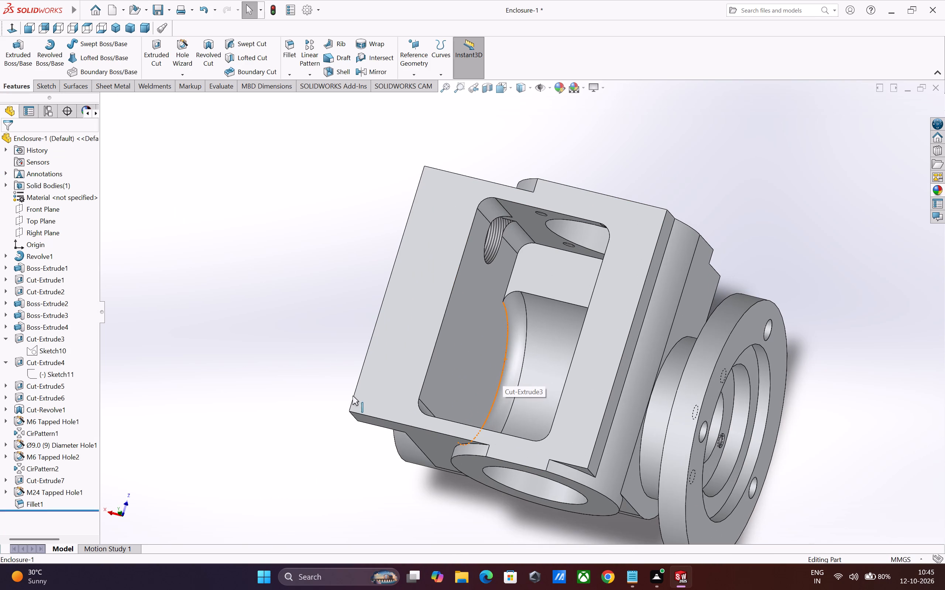
middle_drag(271, 404, 289, 396)
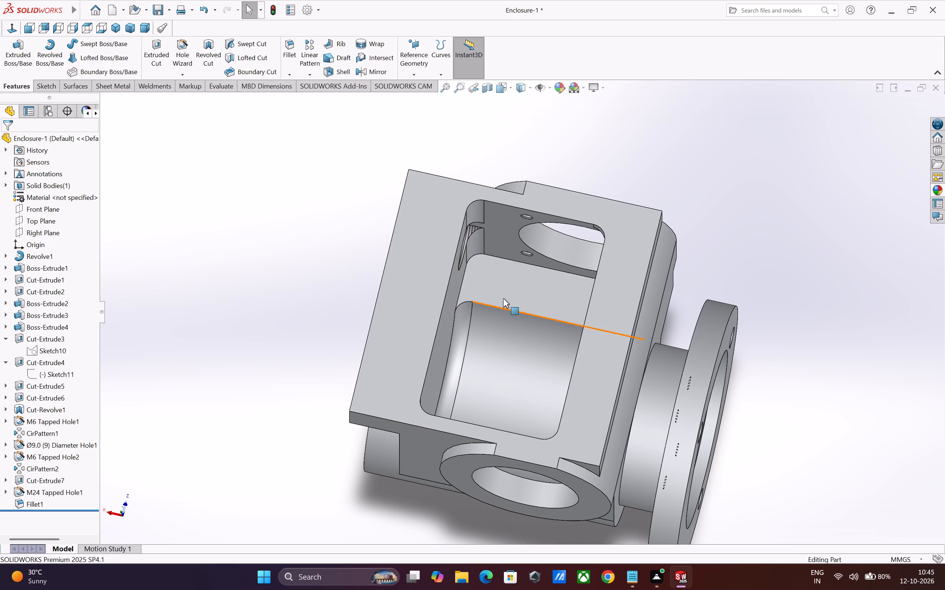
scroll(501, 292, down, 4)
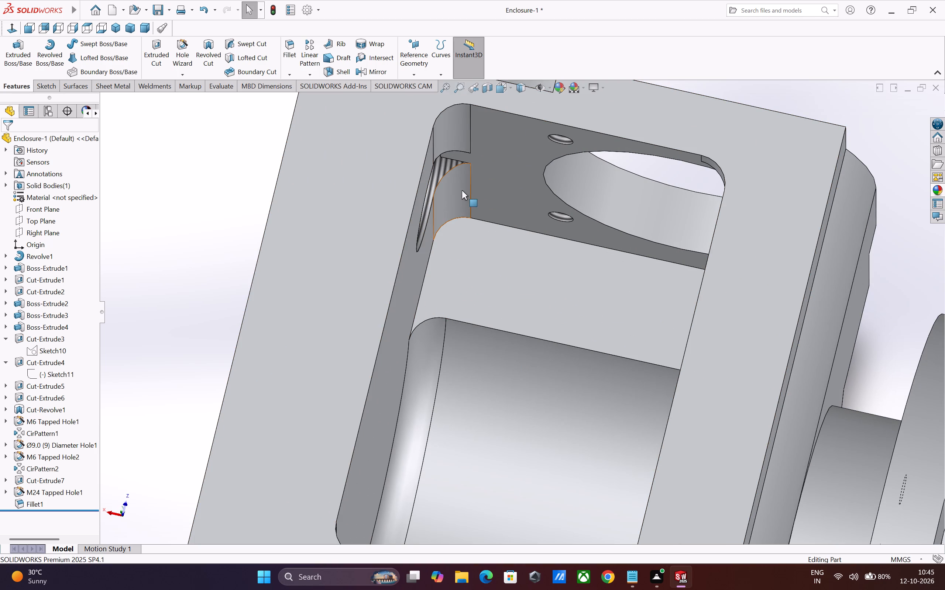
scroll(458, 181, down, 1)
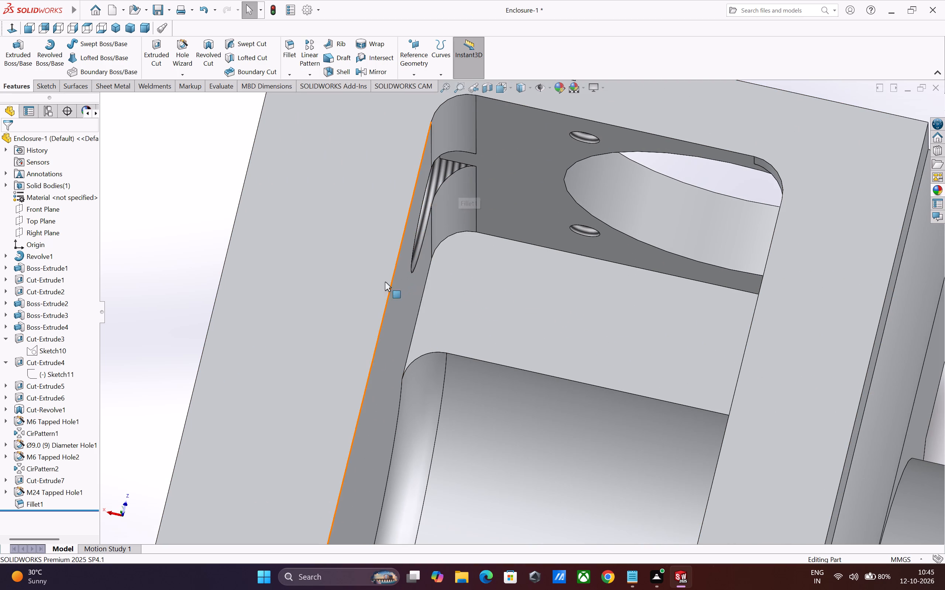
Edit the M24 tapped hole to a blind end condition with custom sizing shown, 15 mm hole depth and 9 mm thread depth.
click(45, 489)
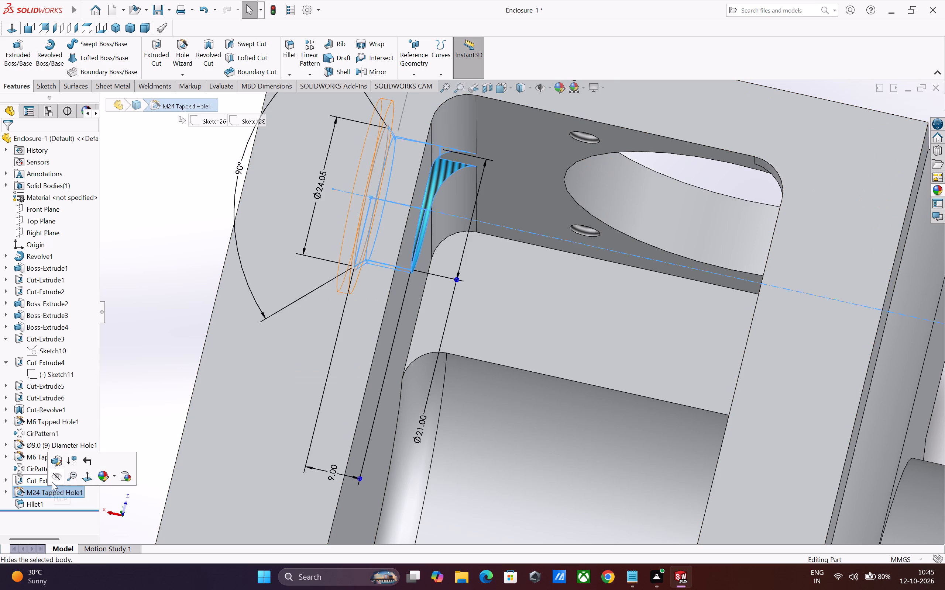
click(58, 466)
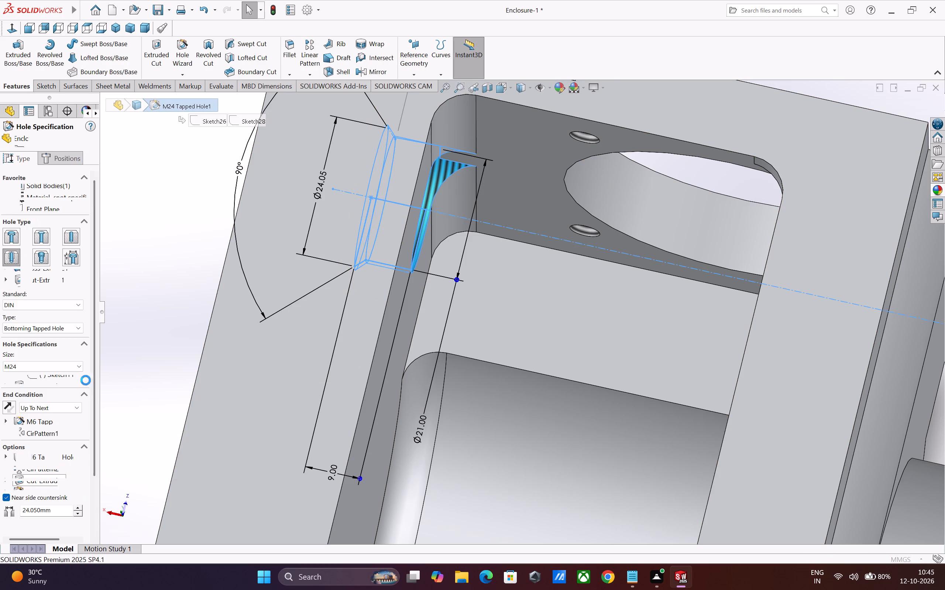
scroll(91, 395, down, 1)
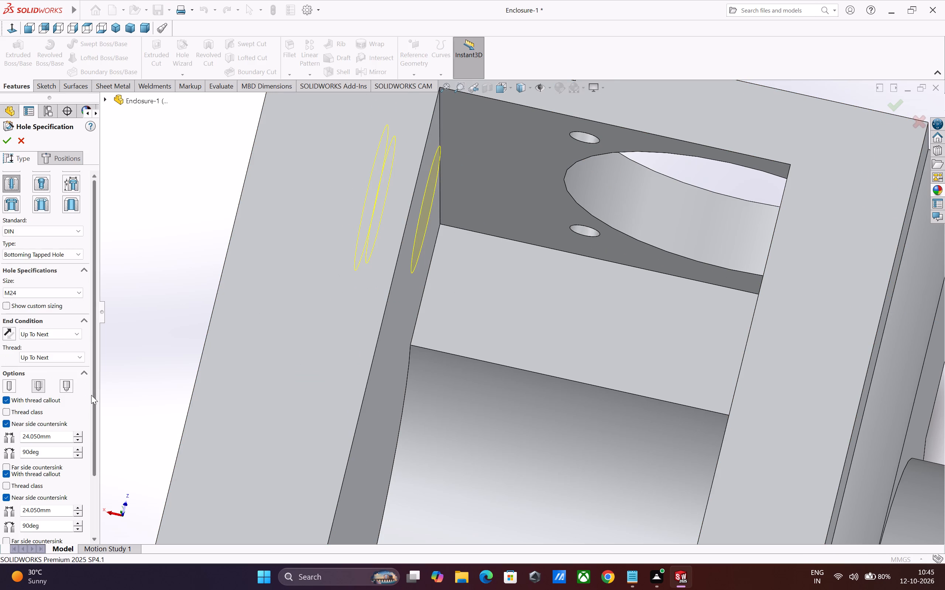
scroll(91, 395, down, 1)
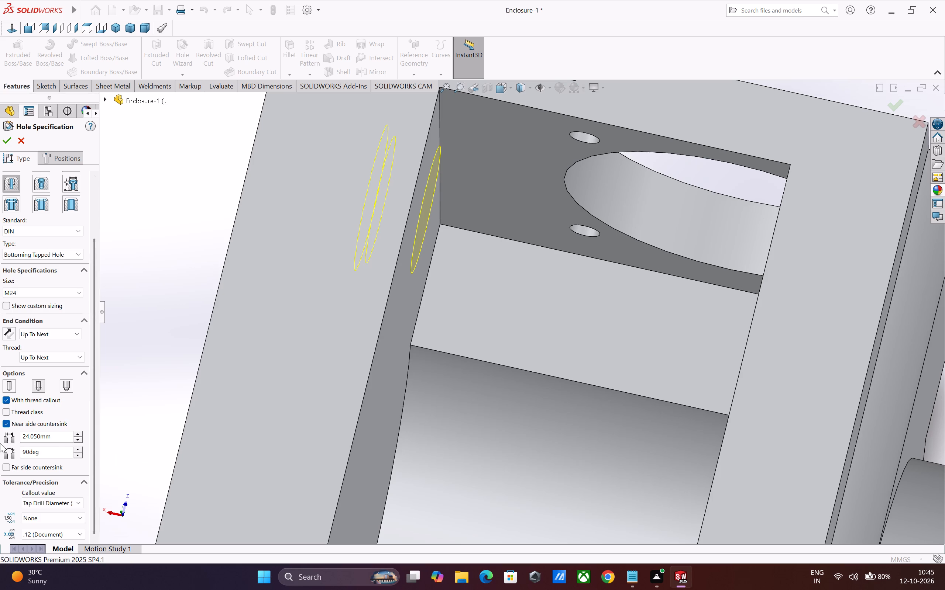
click(78, 331)
click(74, 346)
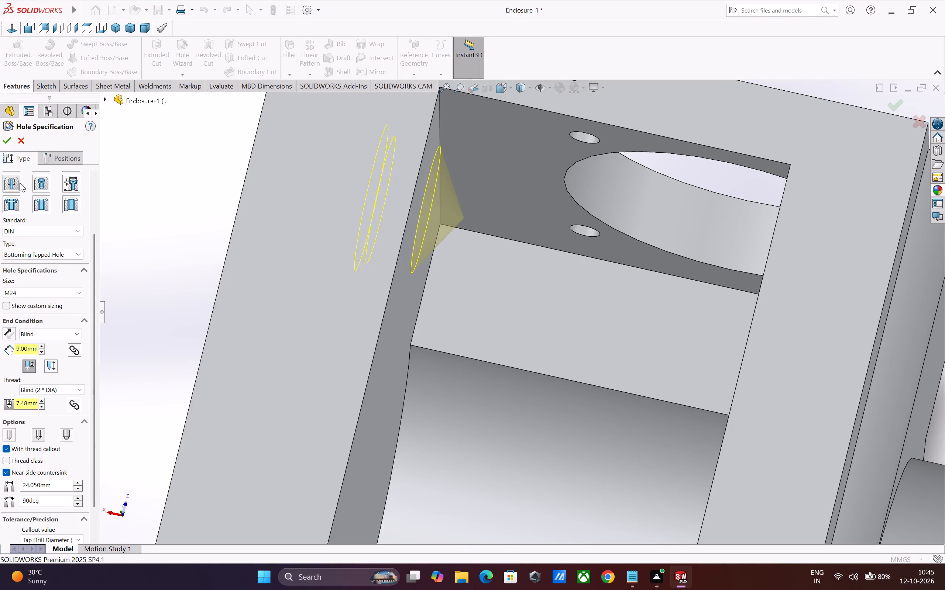
click(5, 307)
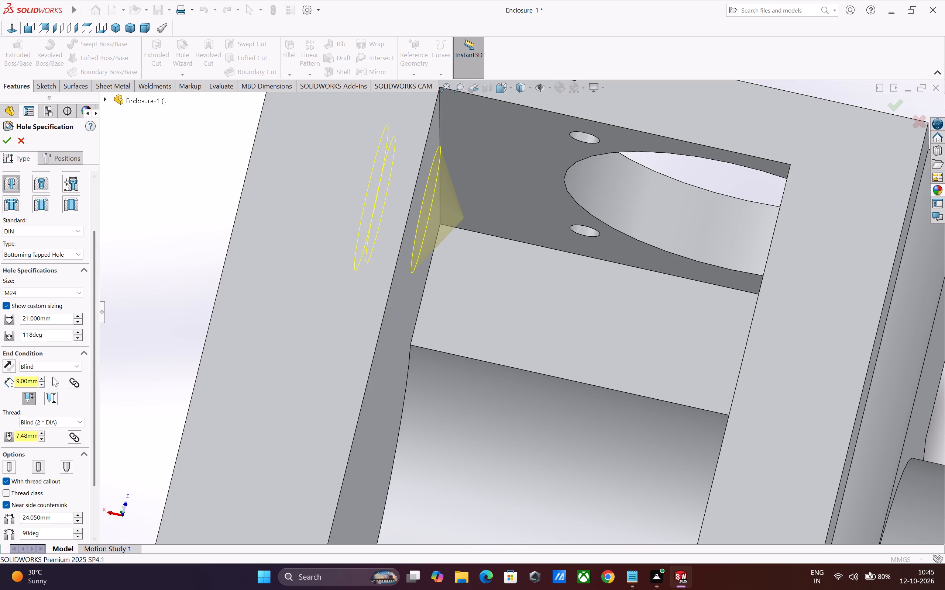
double_click(30, 378)
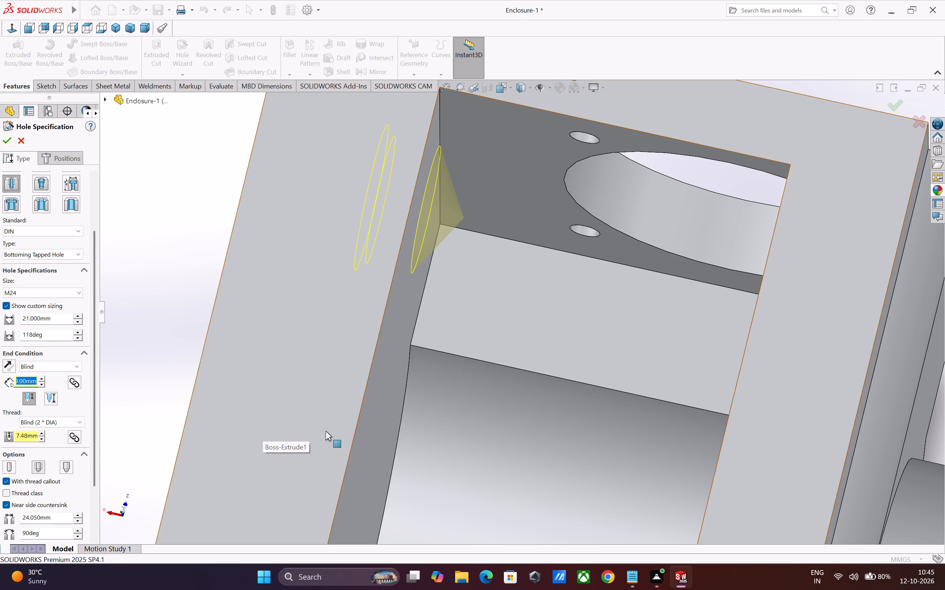
text(15)
key(Return)
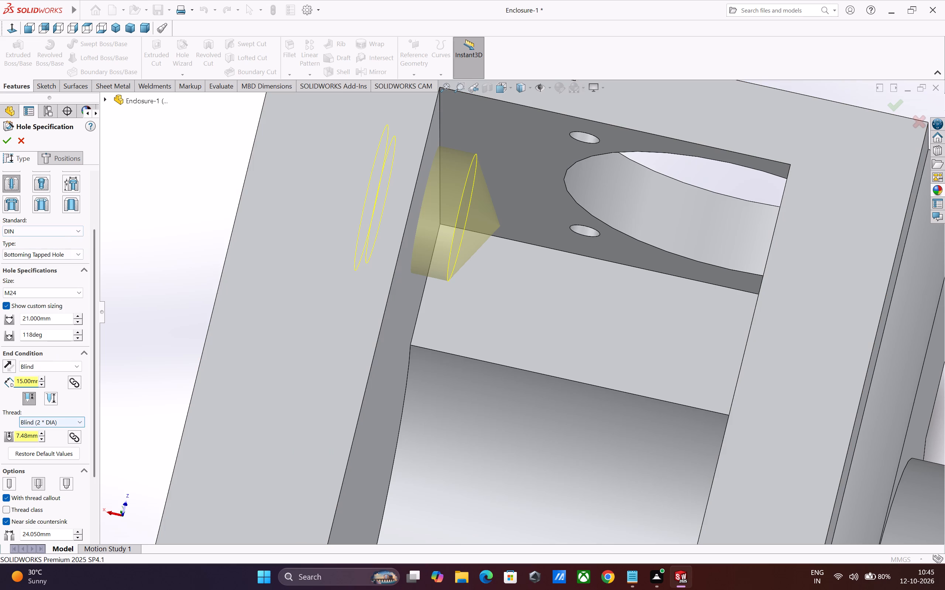
double_click(25, 436)
key(9)
key(Return)
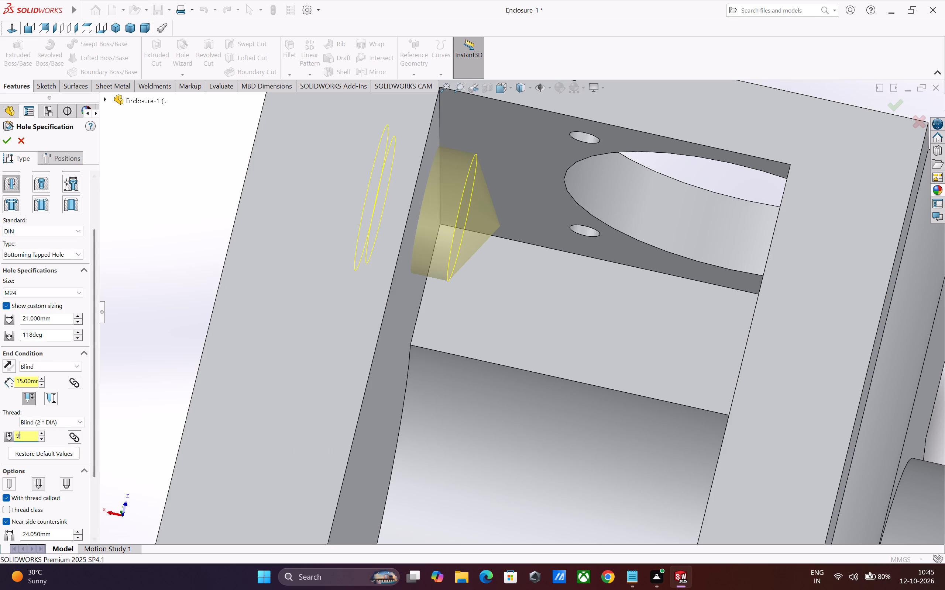
click(7, 142)
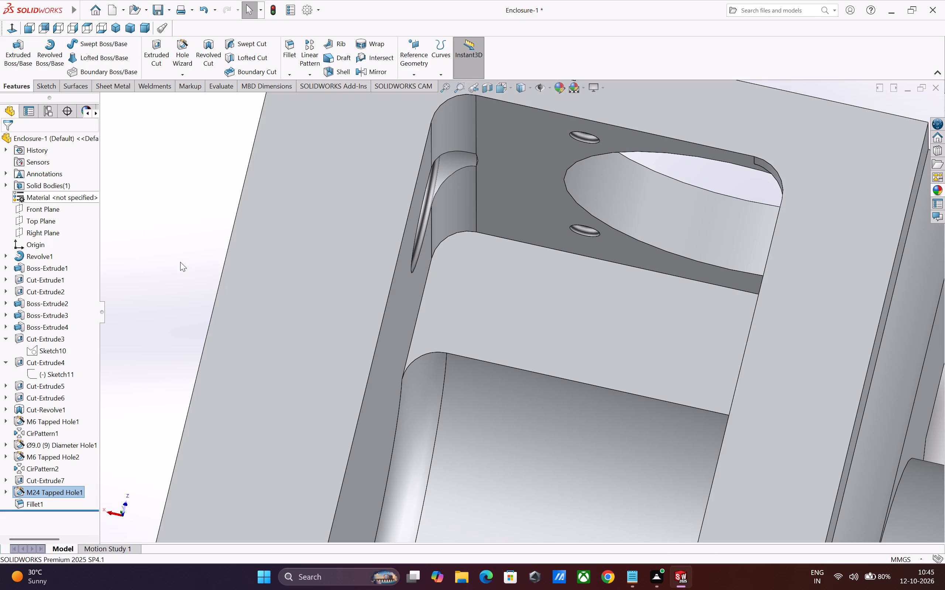
Start a Hole Wizard bottoming tapped hole on the circular boss's ring face, size M6, end condition Up To Next.
middle_click(409, 368)
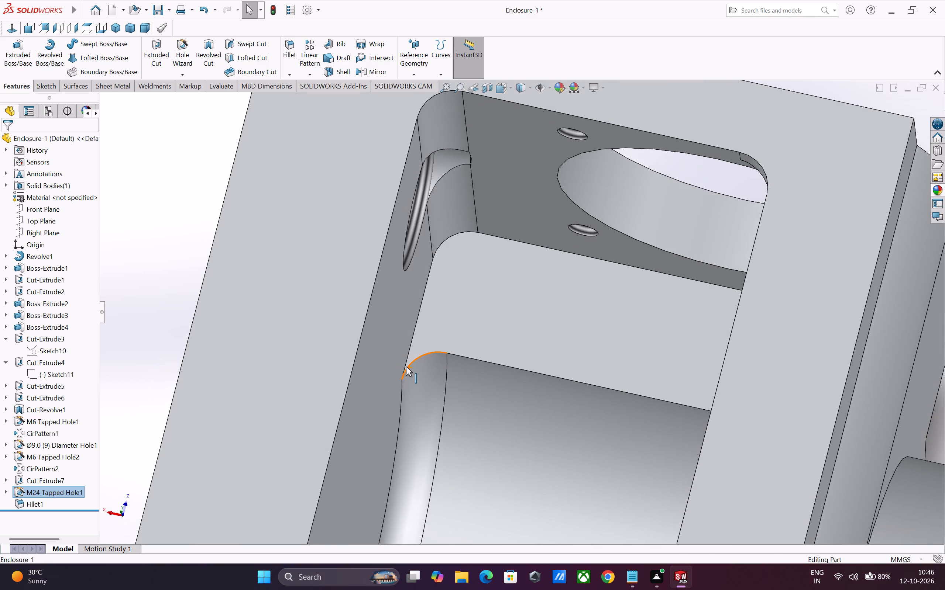
scroll(406, 367, up, 4)
middle_drag(436, 402, 458, 373)
scroll(437, 402, up, 1)
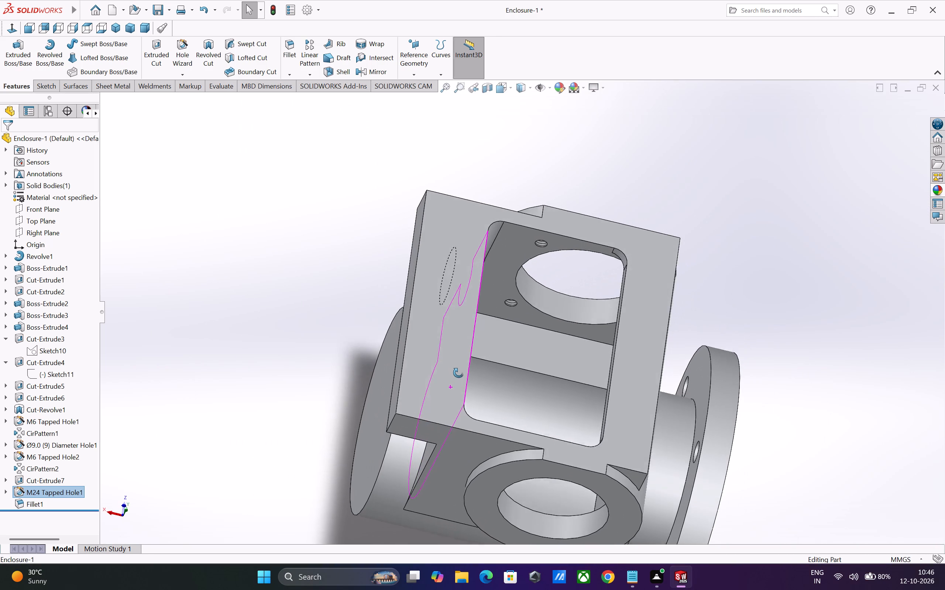
middle_drag(458, 373, 458, 363)
scroll(458, 363, up, 2)
click(505, 421)
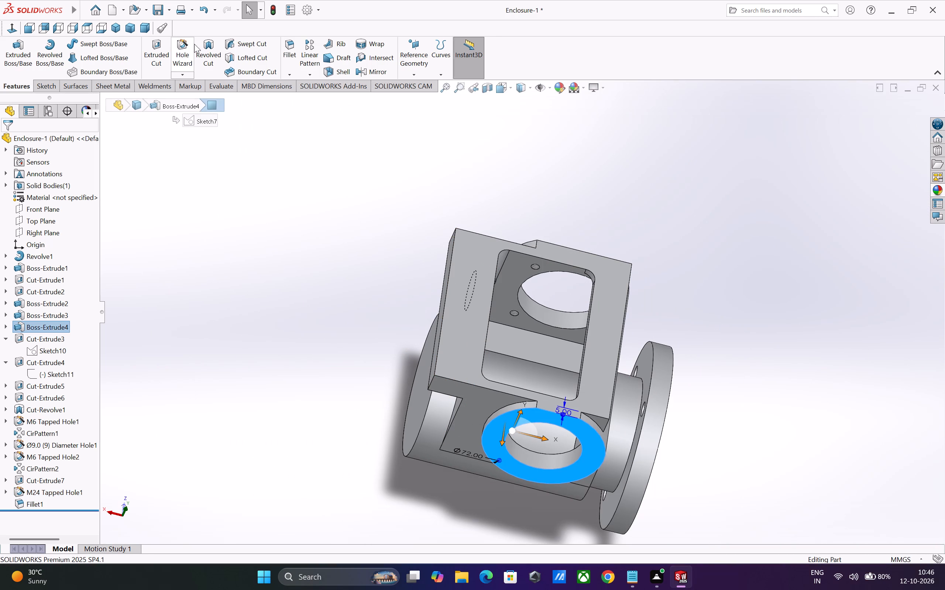
click(188, 53)
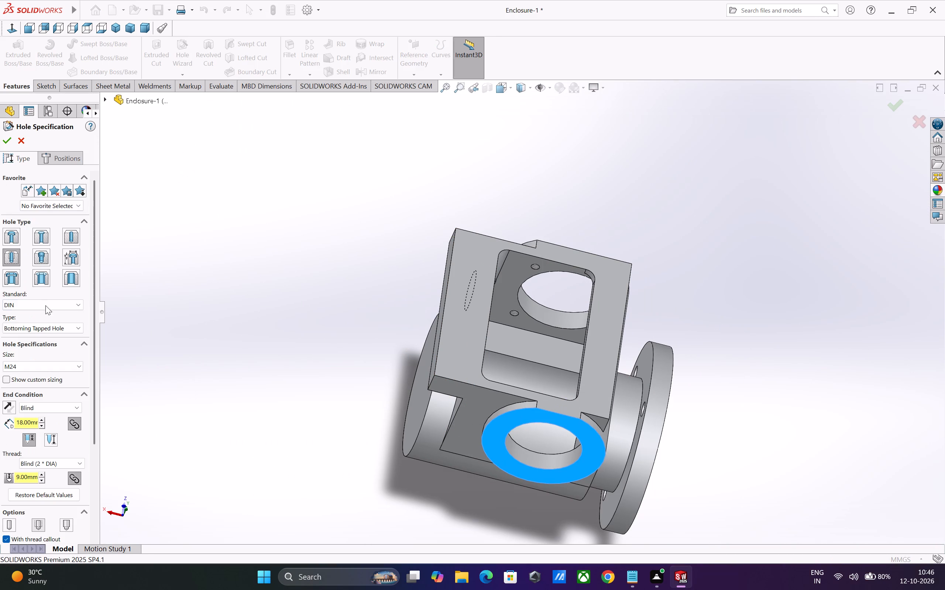
click(47, 367)
scroll(36, 402, up, 5)
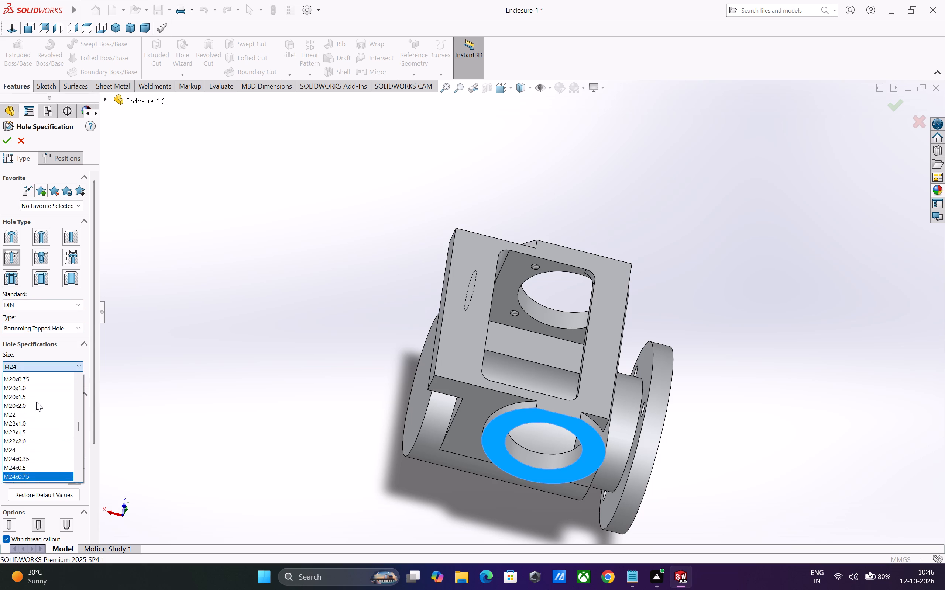
scroll(36, 402, up, 9)
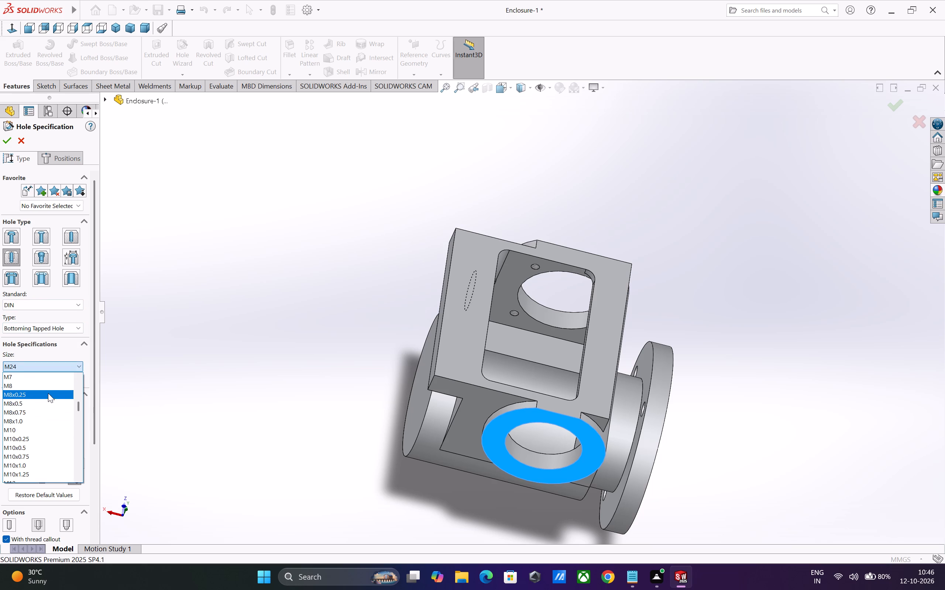
scroll(48, 393, up, 3)
click(29, 422)
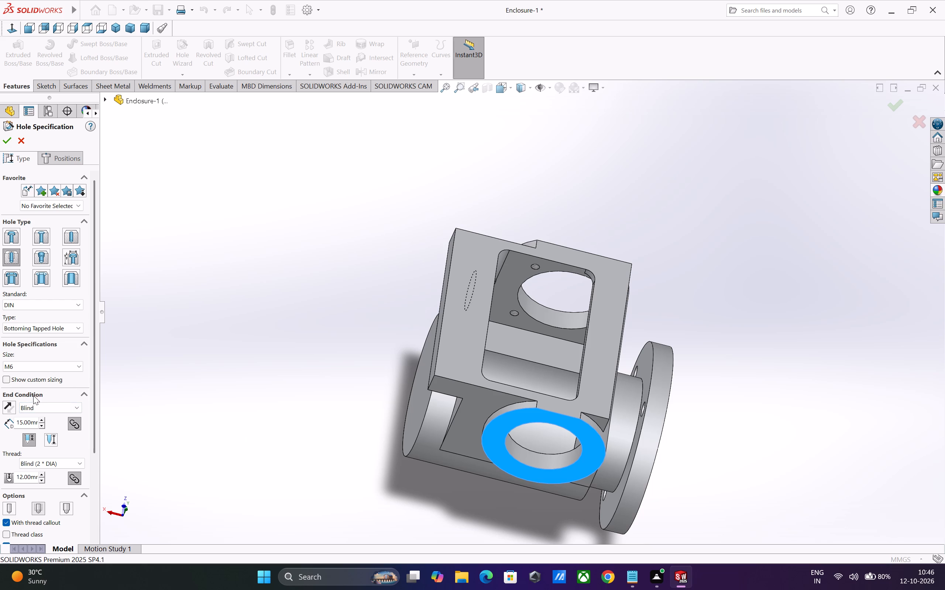
click(41, 407)
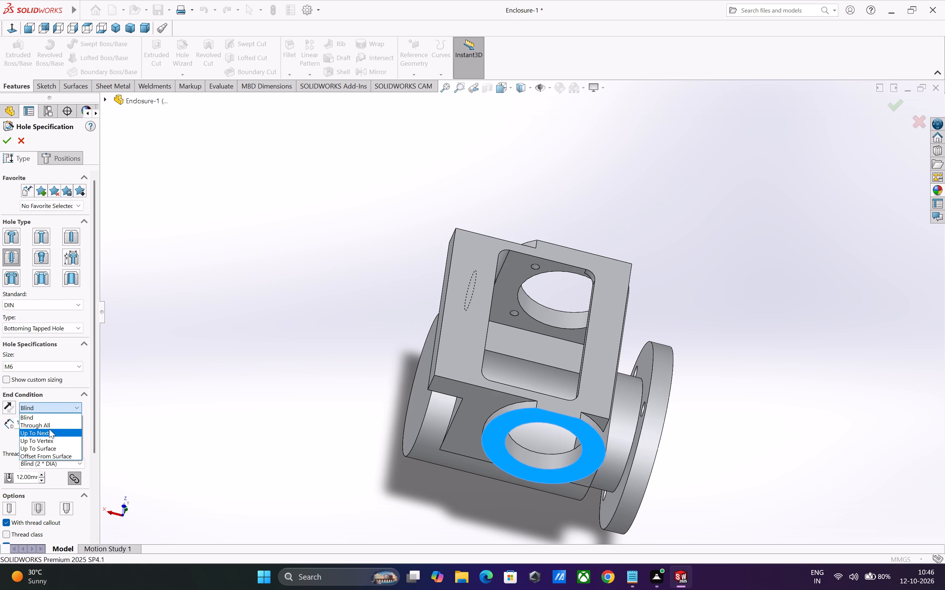
click(49, 429)
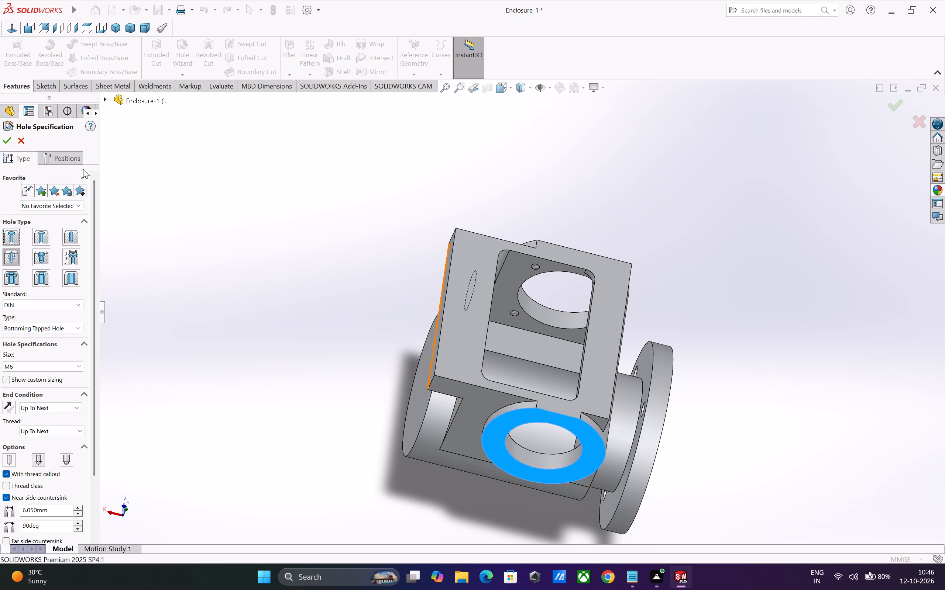
In the hole position sketch, draw a construction circle about 58 mm in diameter, concentric with the boss's bore.
click(78, 158)
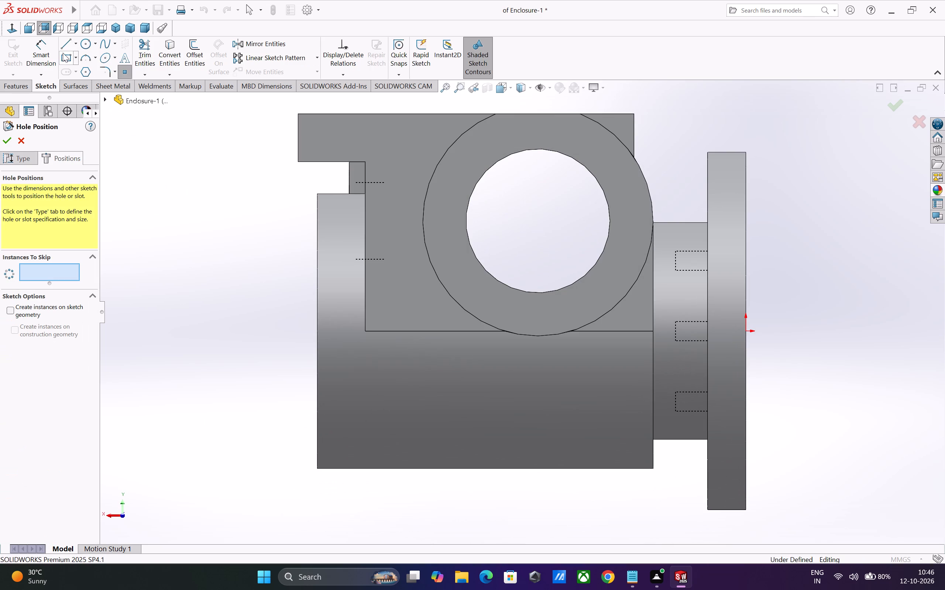
click(87, 44)
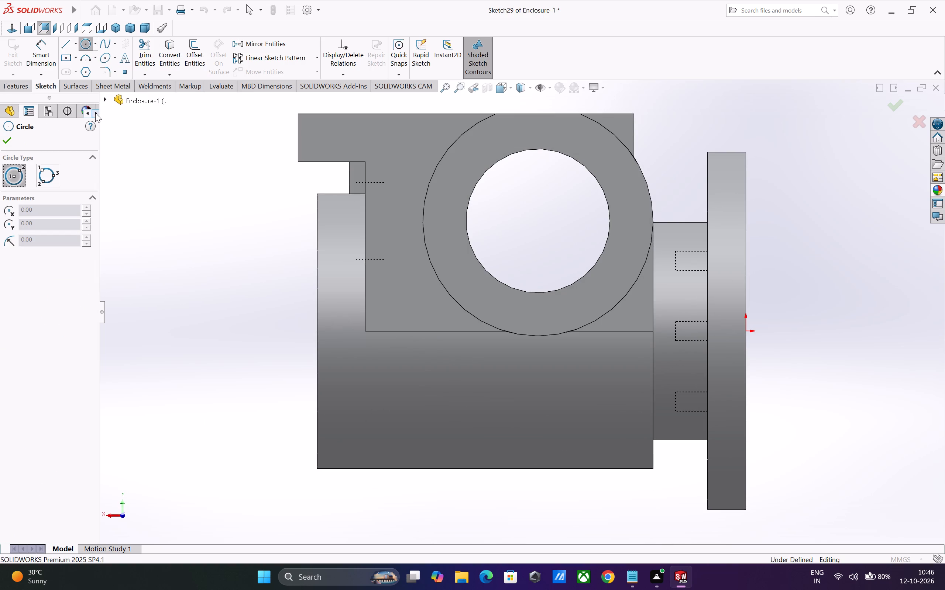
click(537, 221)
click(623, 260)
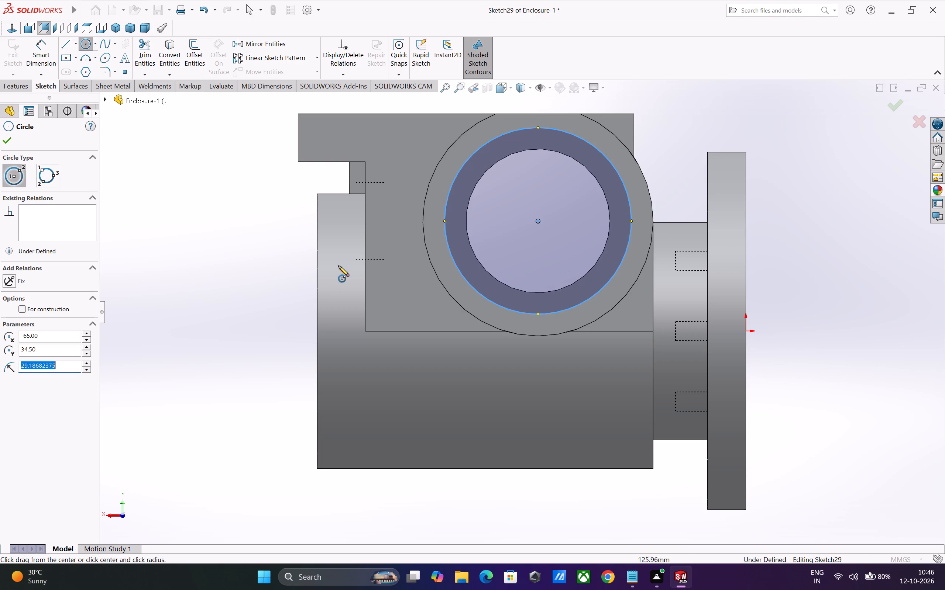
click(26, 308)
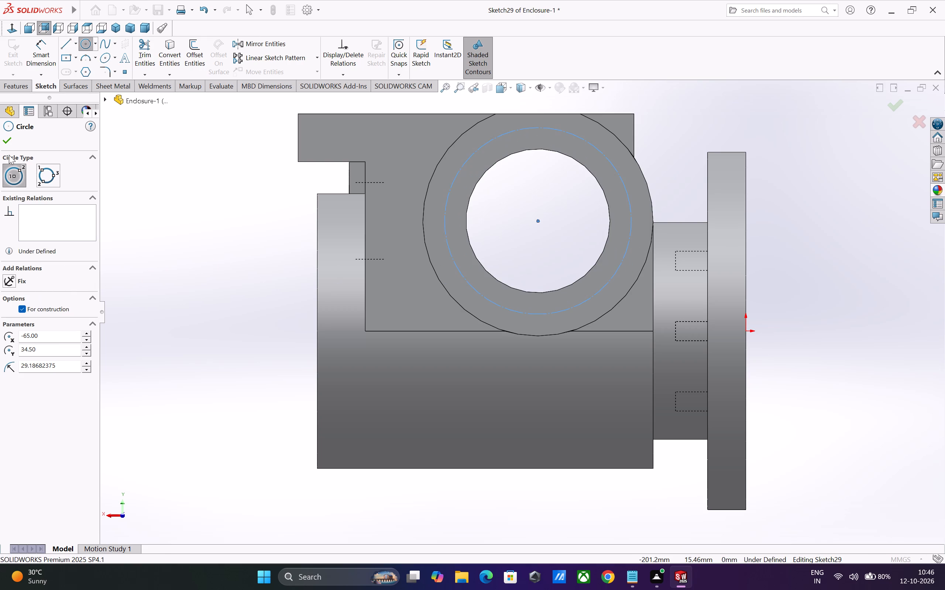
click(3, 136)
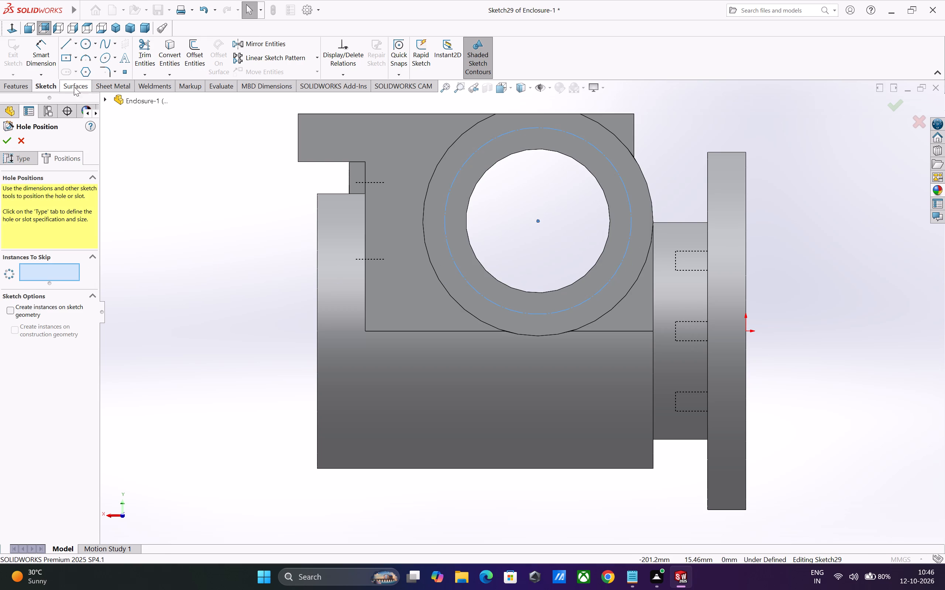
Draw a vertical construction line from the bore centre down to the bottom of the construction circle.
click(75, 44)
click(79, 73)
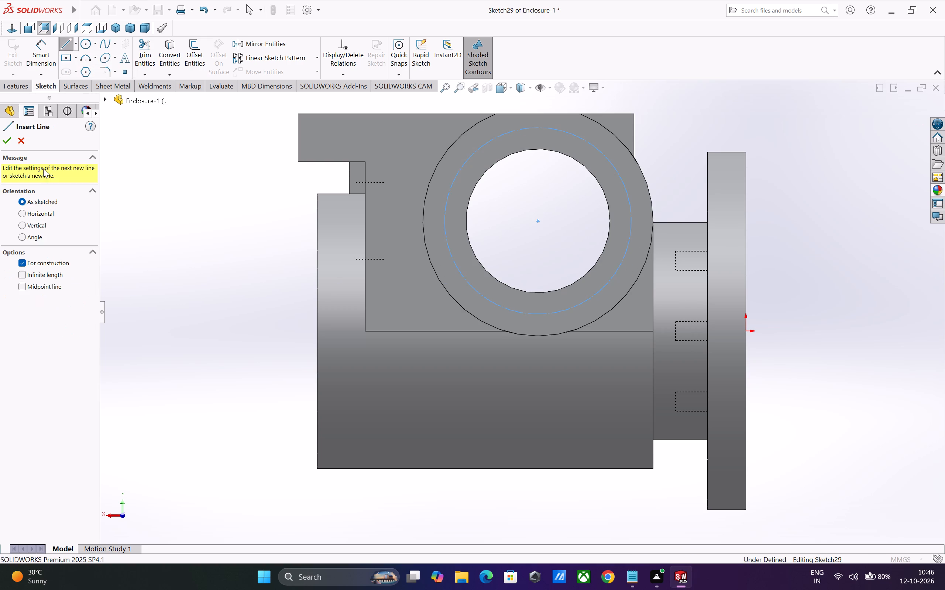
click(538, 220)
click(539, 314)
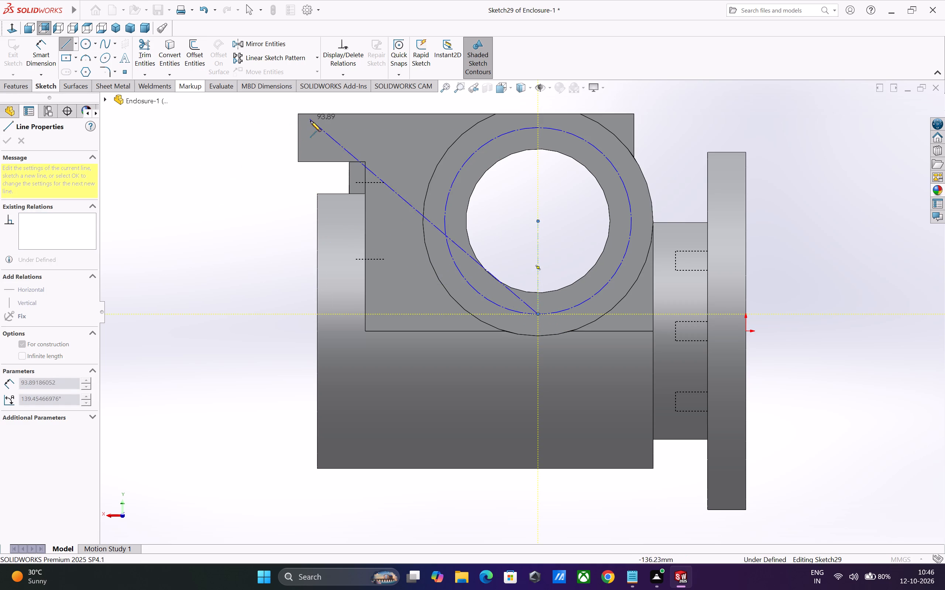
key(Escape)
Dimension the construction circle's diameter as 57 mm.
click(44, 60)
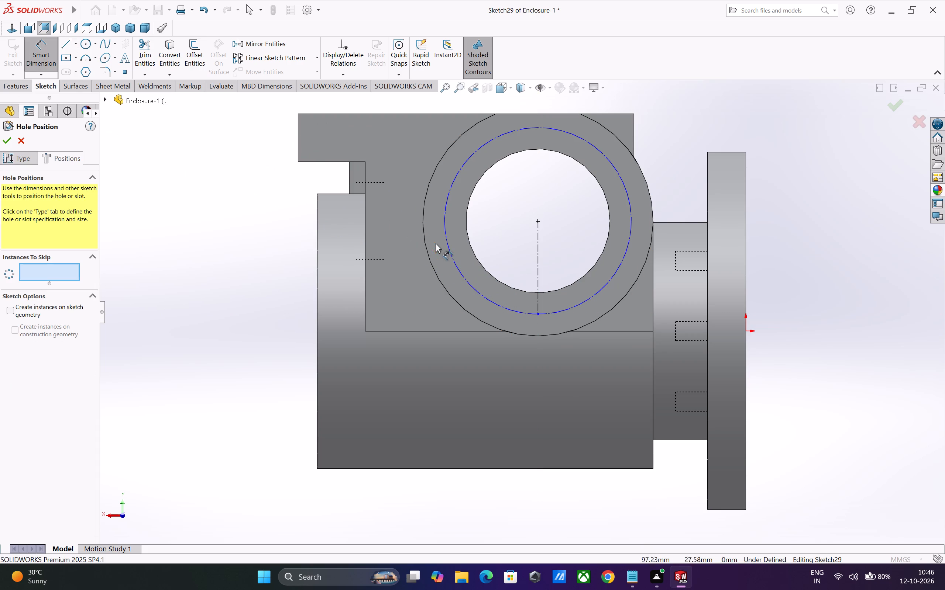
click(447, 249)
click(404, 253)
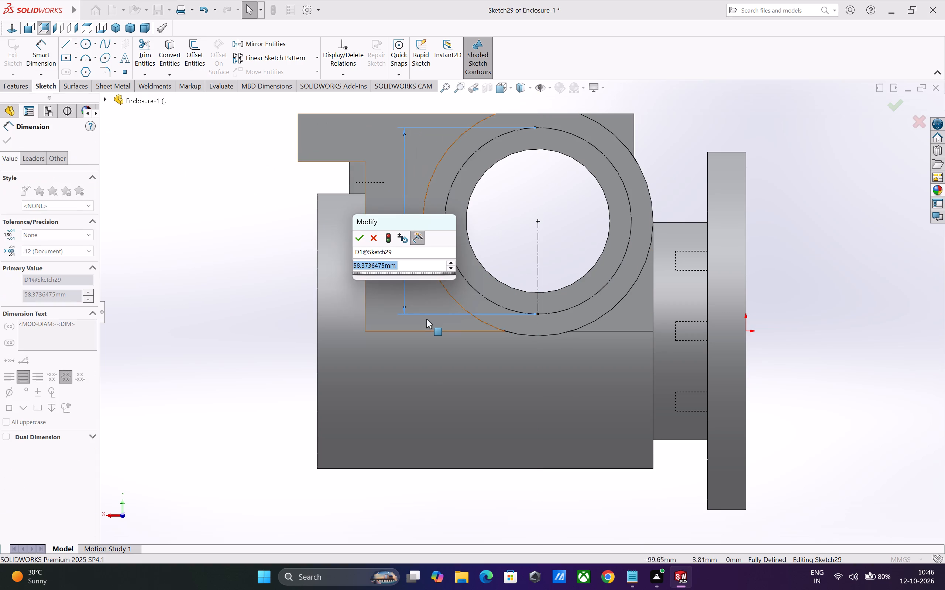
key(5)
key(7)
key(Return)
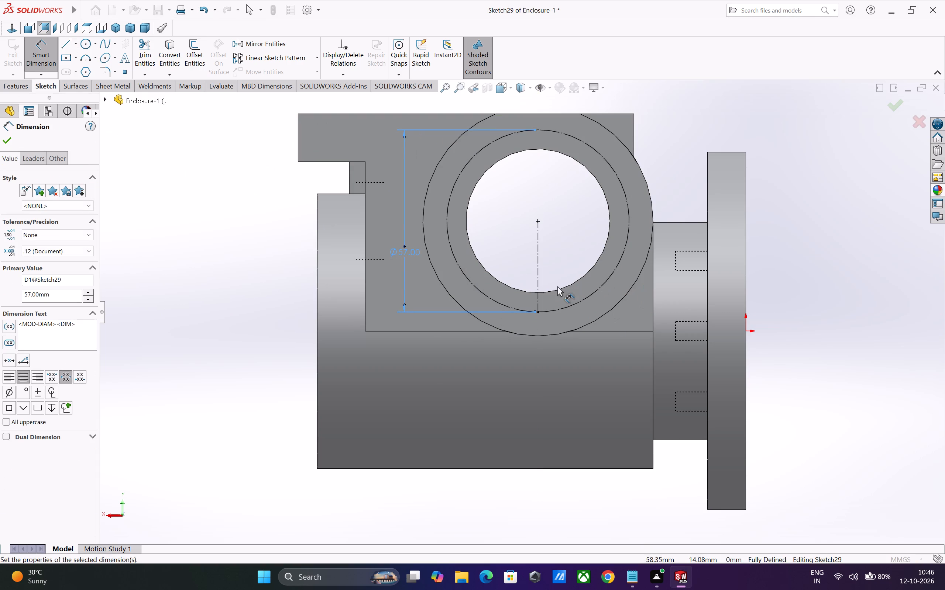
Place the M6 hole at the lower end of the construction line on the circle and complete the hole.
click(130, 76)
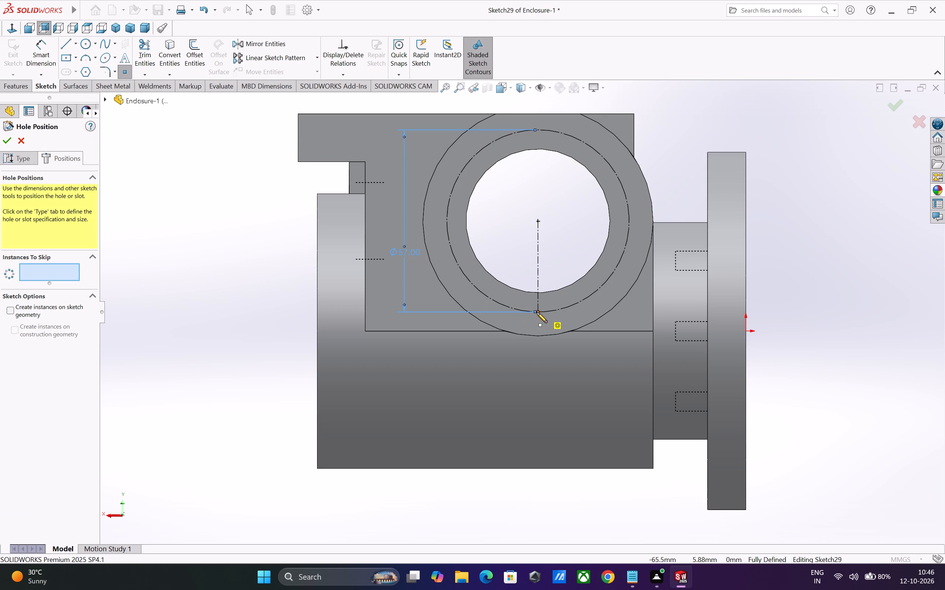
click(539, 312)
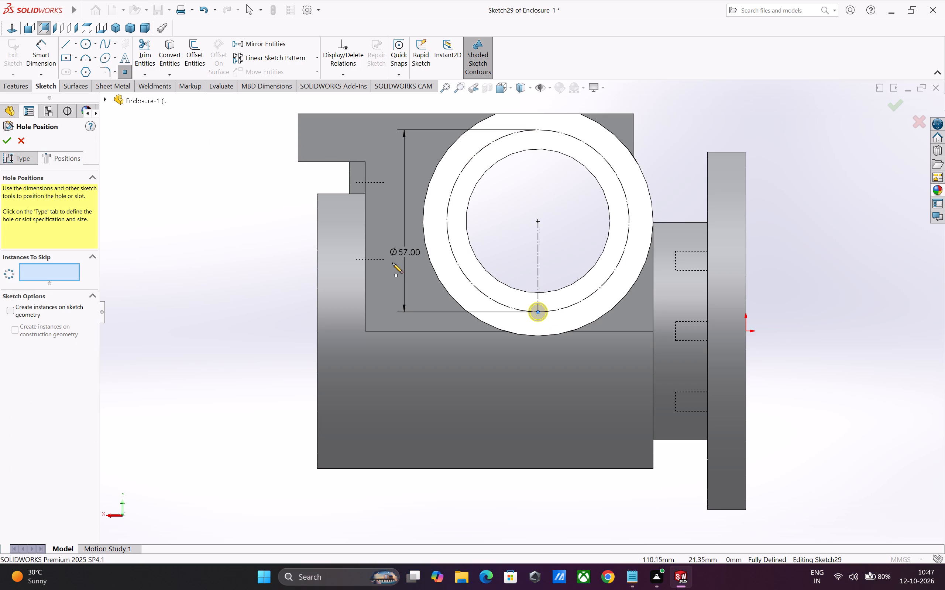
click(7, 140)
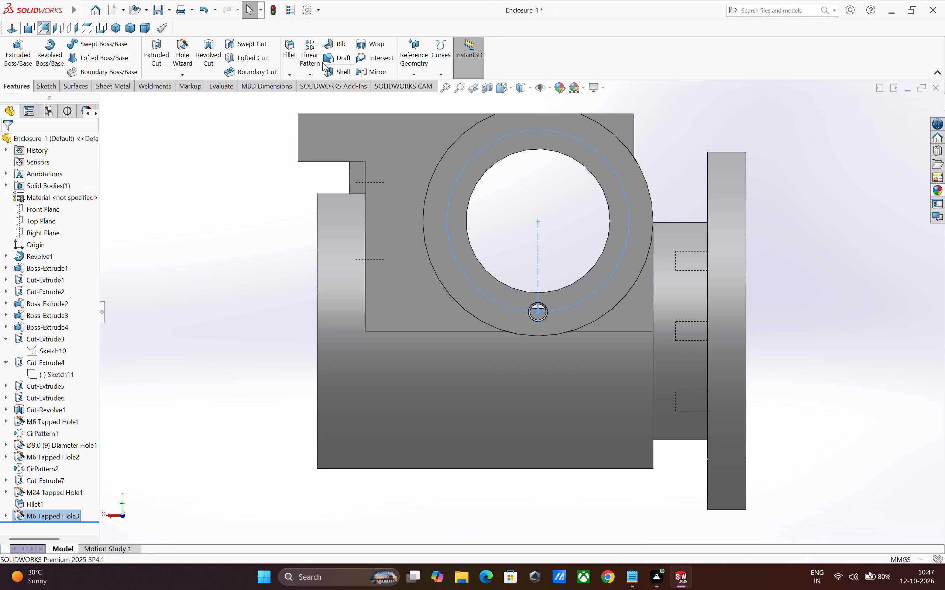
Circular-pattern the new M6 tapped hole around the boss's bore edge with 3 instances equally spaced over 360 degrees.
click(314, 74)
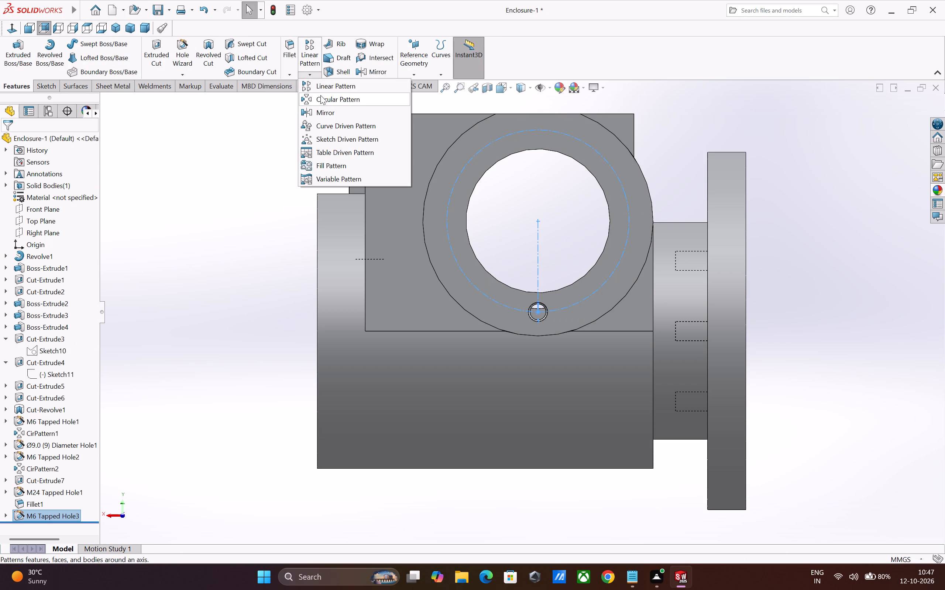
click(320, 96)
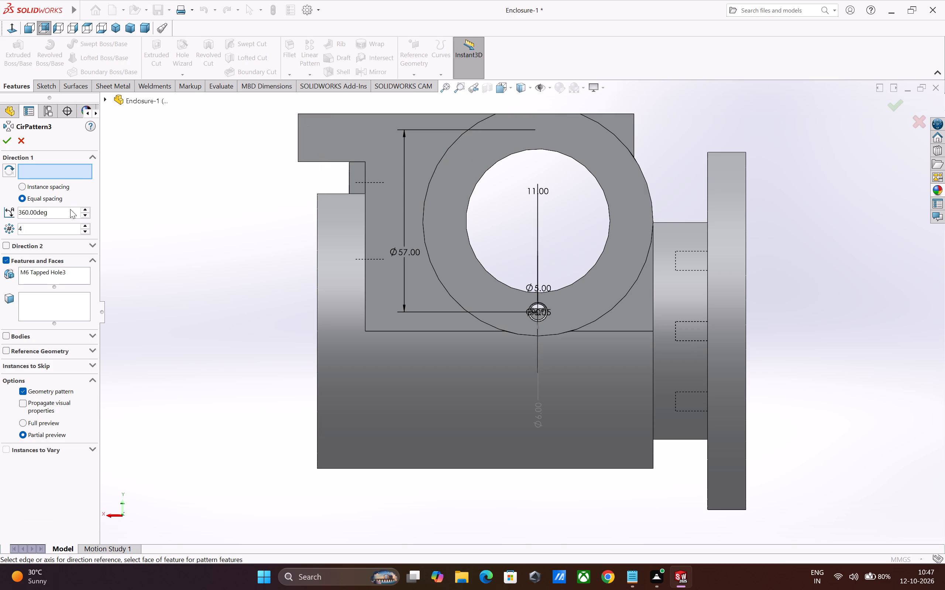
click(494, 276)
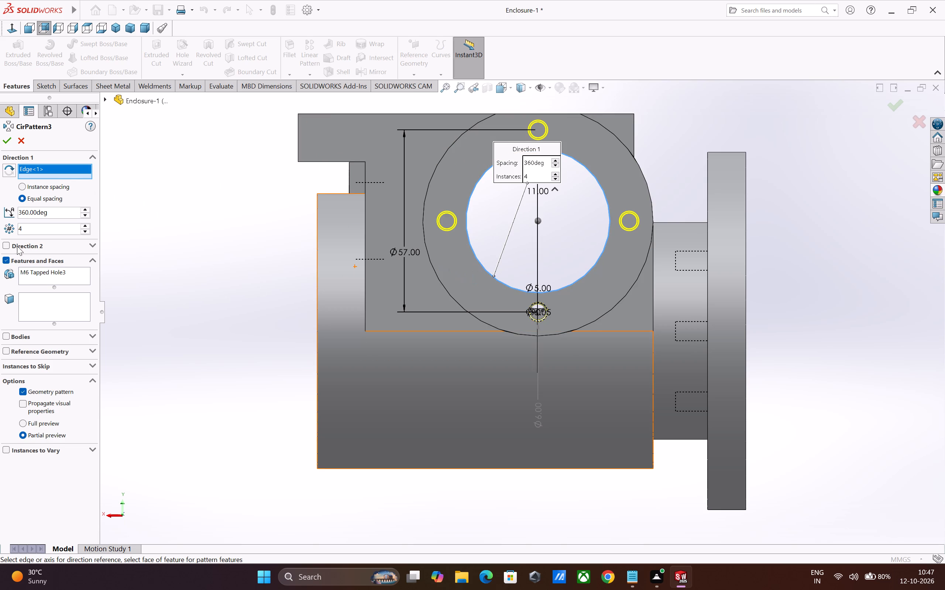
double_click(27, 229)
key(3)
key(Return)
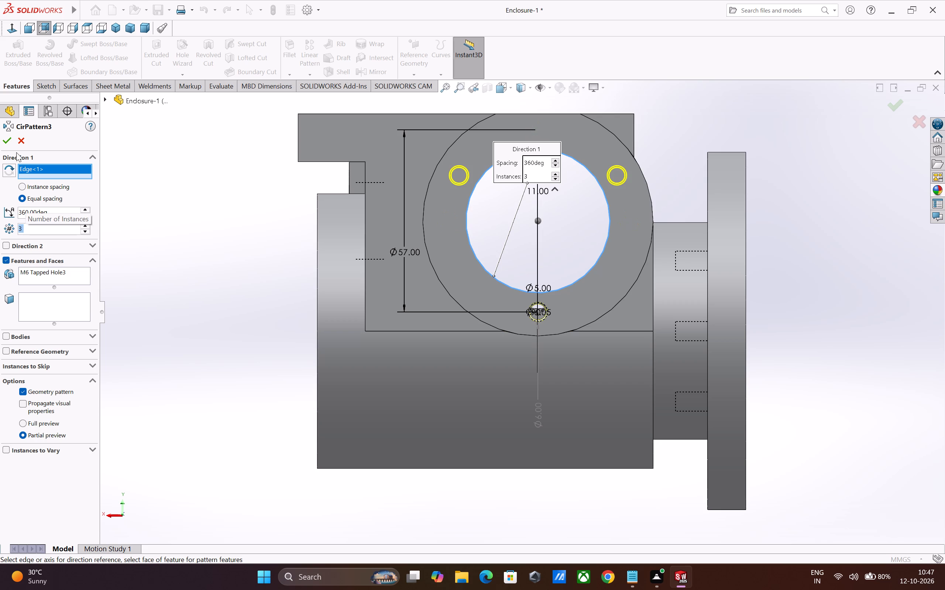
click(6, 146)
click(191, 256)
Examine the enclosure from all sides, checking the tapped hole patterns, both side bosses, the flange and the cylinder's closed end.
middle_drag(265, 287, 262, 290)
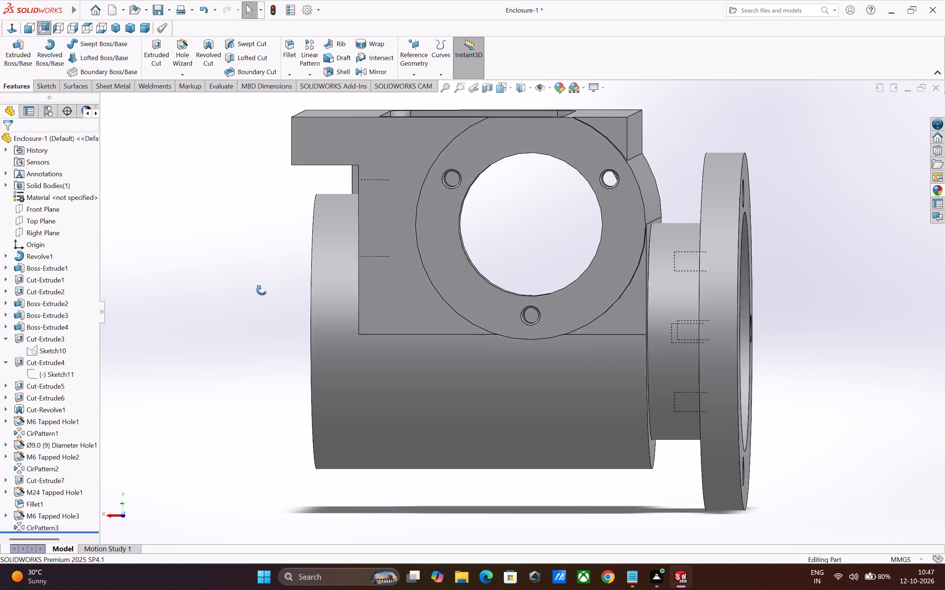
middle_drag(262, 290, 239, 312)
scroll(218, 306, up, 1)
scroll(364, 320, up, 2)
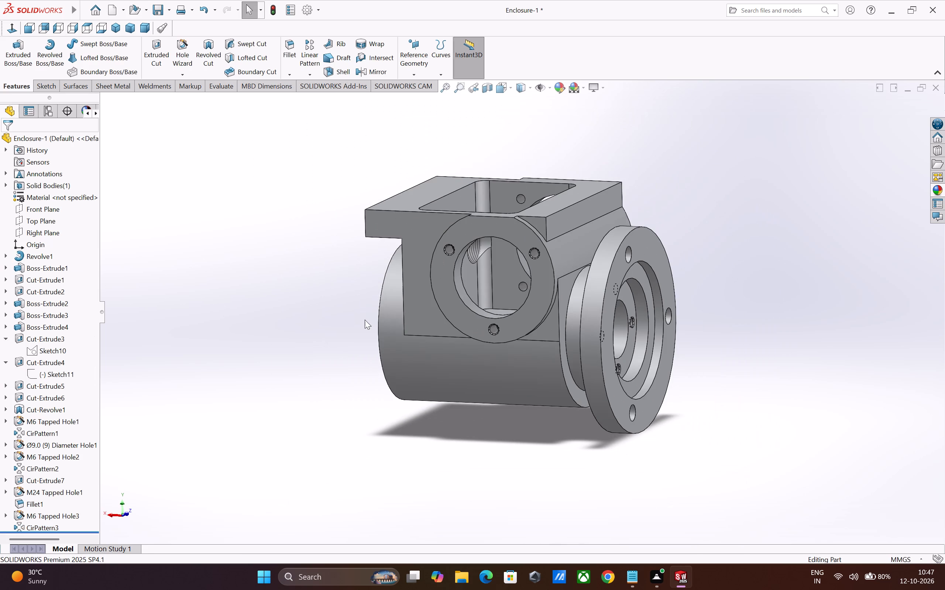
scroll(435, 343, up, 2)
scroll(370, 291, down, 1)
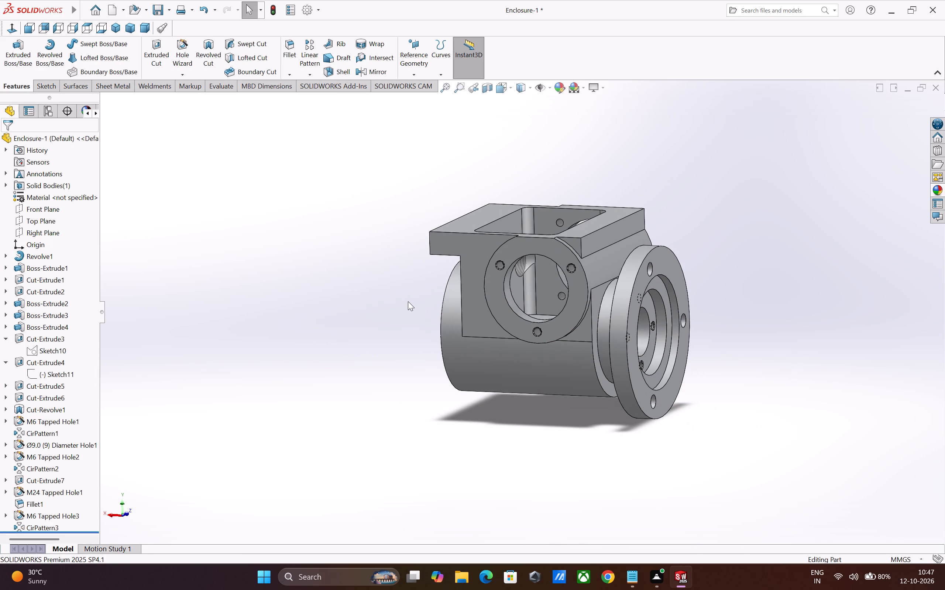
scroll(615, 333, up, 1)
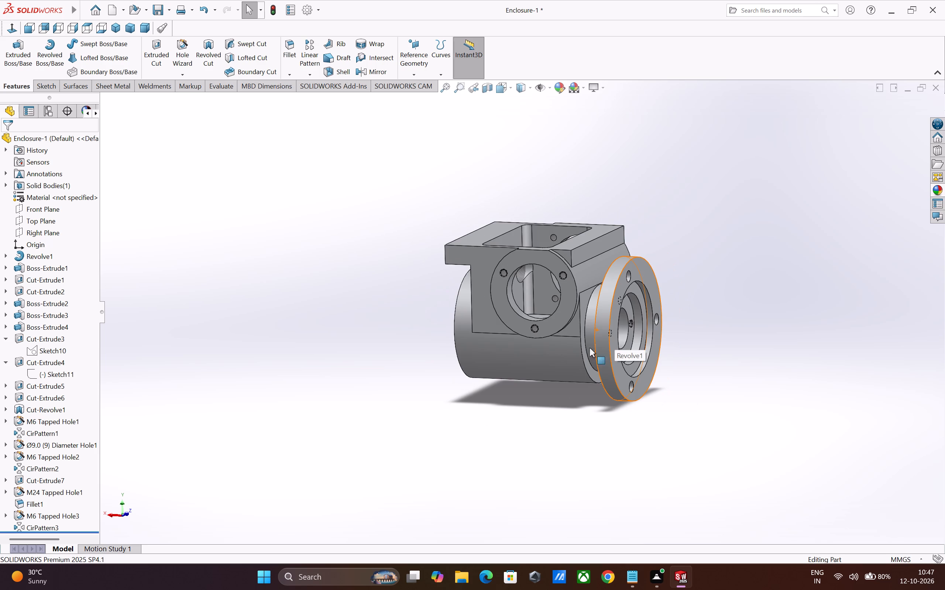
scroll(581, 352, up, 3)
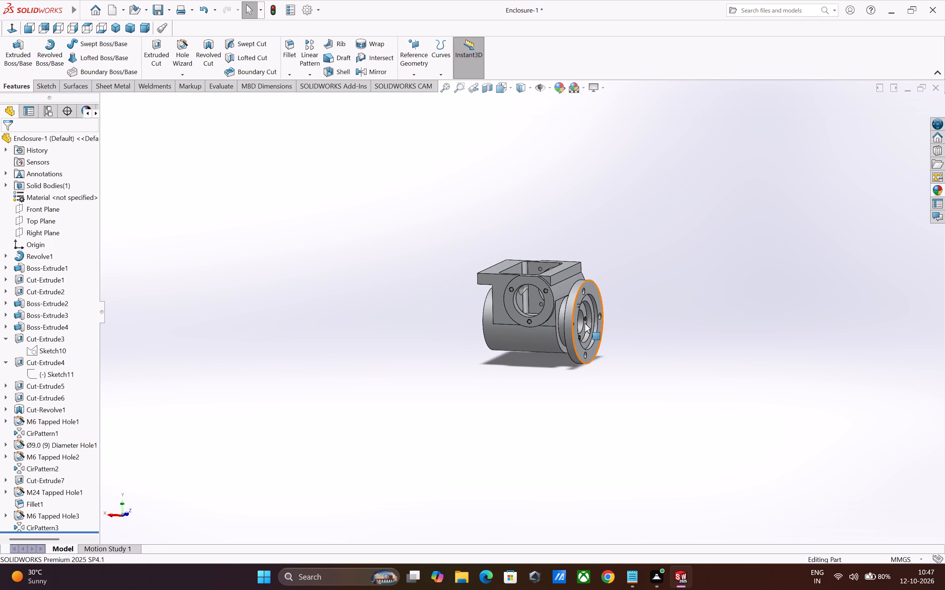
scroll(542, 318, down, 5)
middle_drag(716, 354, 725, 356)
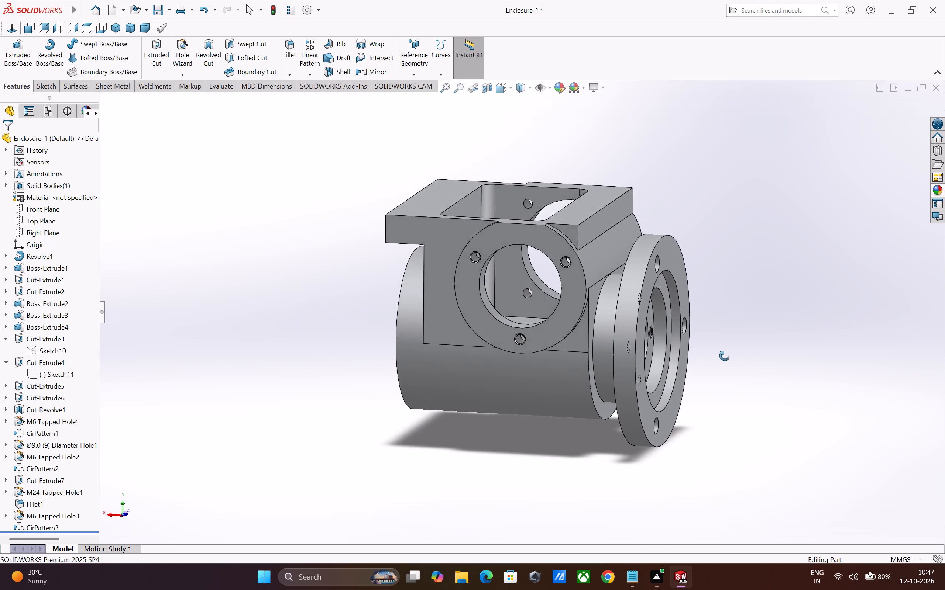
middle_drag(725, 356, 748, 340)
scroll(745, 342, up, 1)
middle_drag(745, 341, 755, 339)
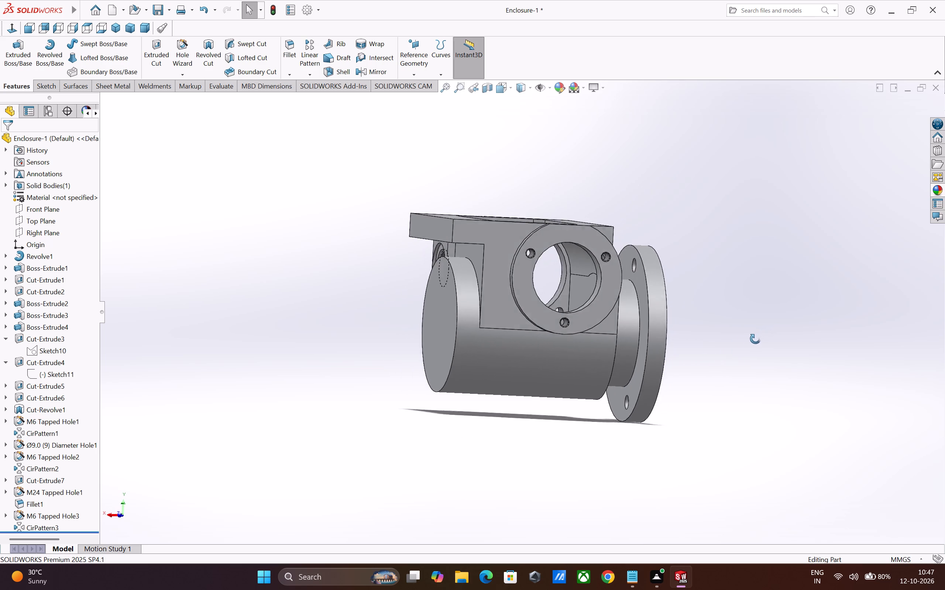
middle_drag(755, 339, 740, 348)
middle_drag(738, 350, 546, 432)
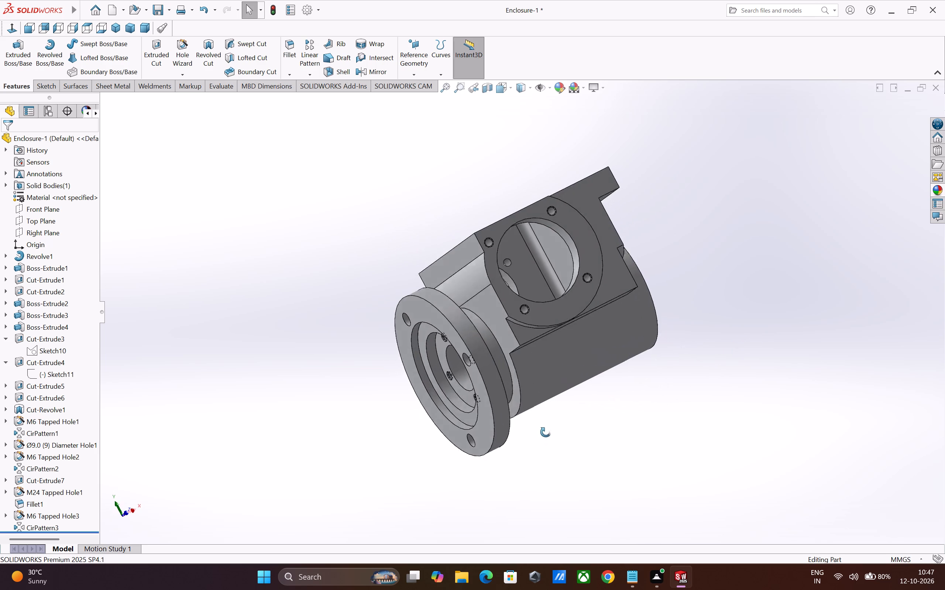
middle_drag(546, 432, 562, 422)
middle_drag(706, 350, 578, 407)
middle_drag(688, 359, 666, 371)
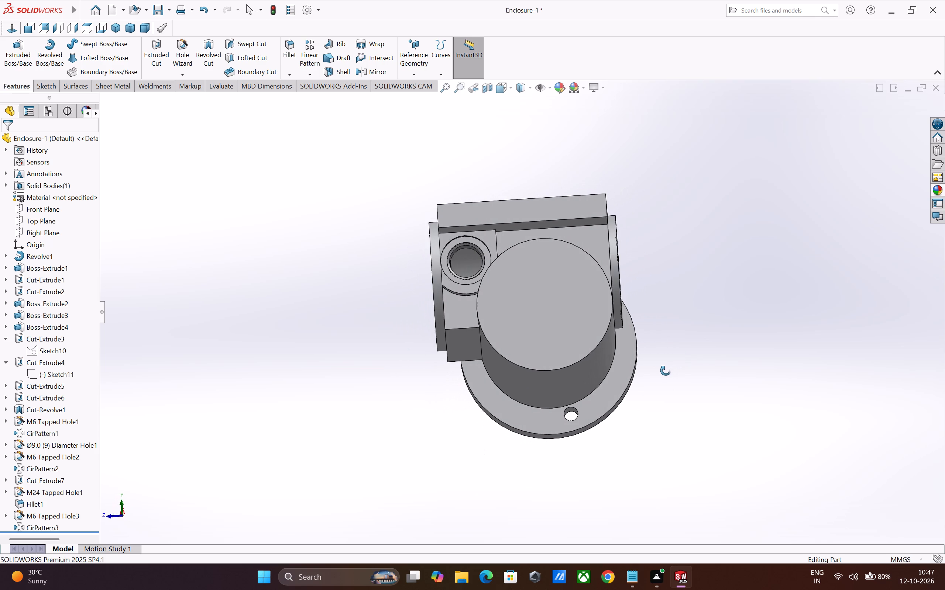
middle_drag(666, 371, 746, 360)
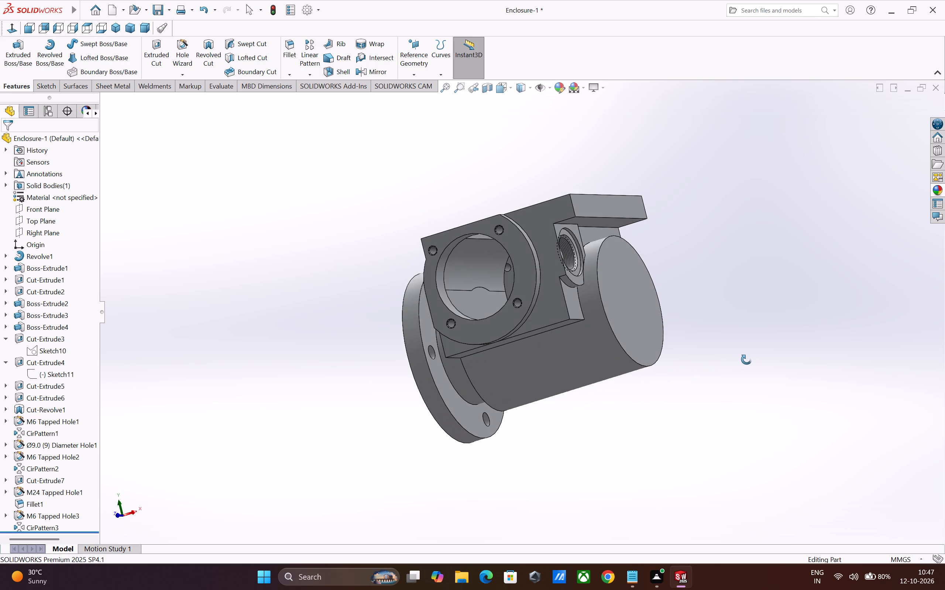
middle_drag(746, 360, 756, 356)
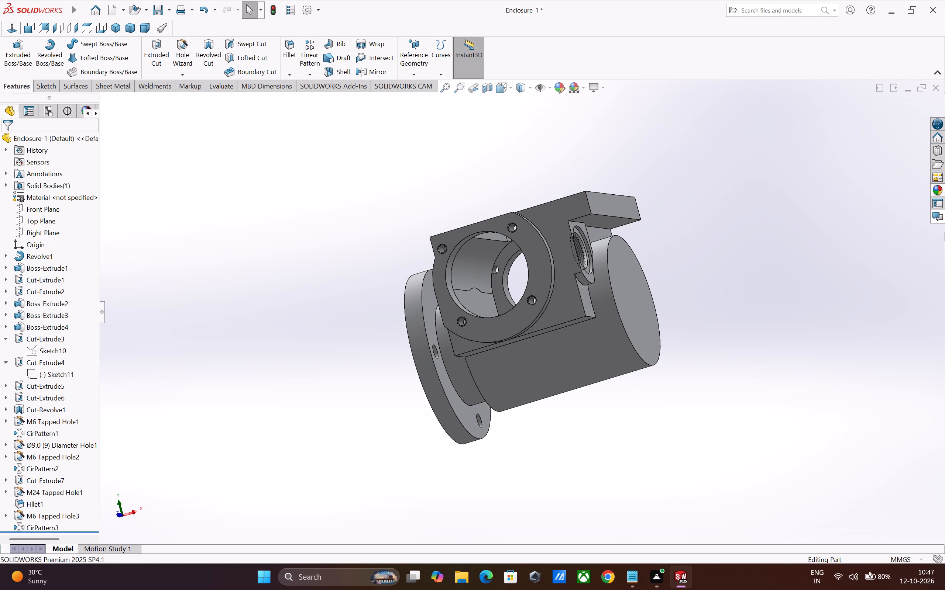
scroll(944, 232, up, 1)
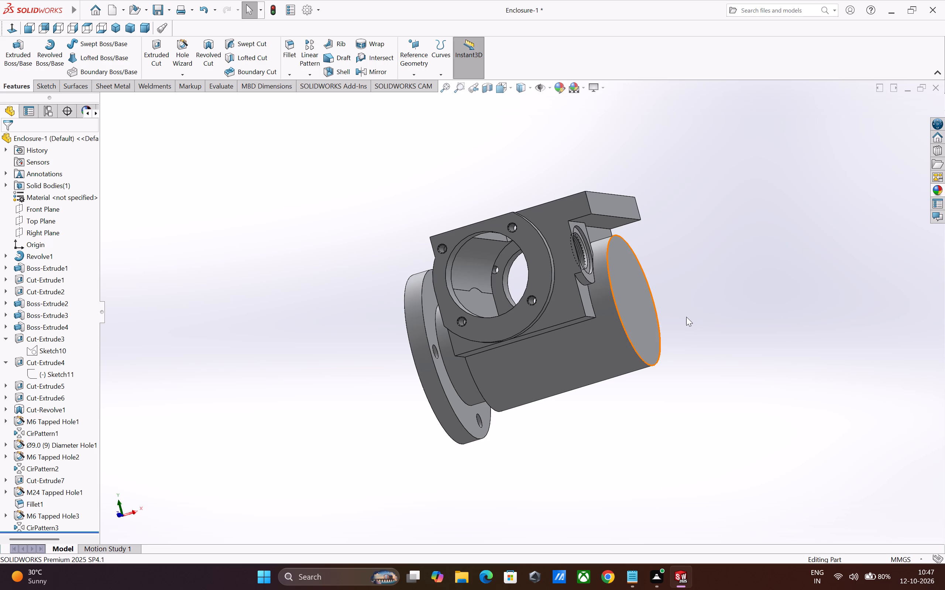
scroll(685, 317, up, 1)
middle_drag(682, 326, 691, 326)
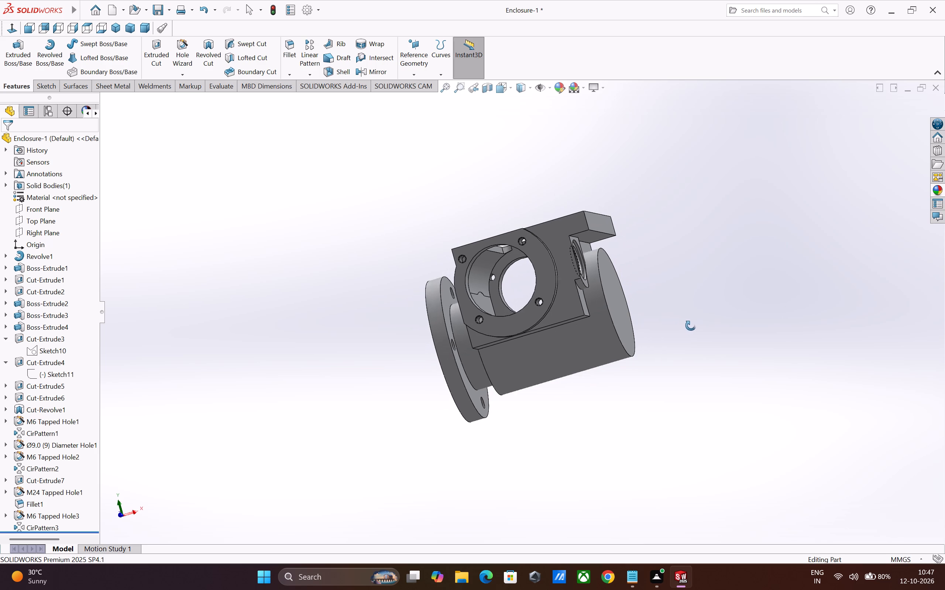
middle_drag(691, 326, 697, 326)
scroll(697, 326, up, 1)
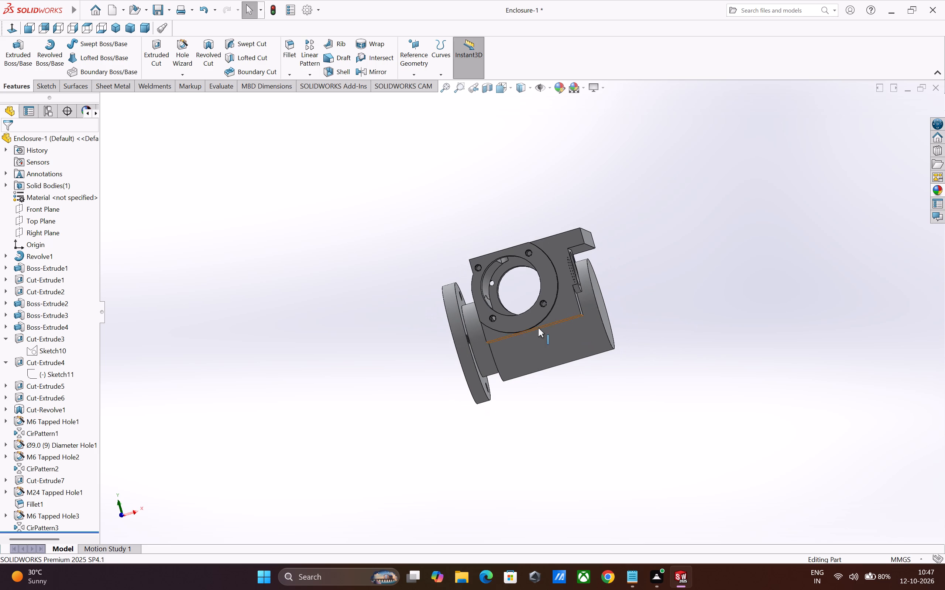
On the cylinder's flat closed end face, start a sketch and draw a circle about 61.5 mm in diameter centred on the origin.
middle_drag(638, 343, 586, 368)
click(572, 316)
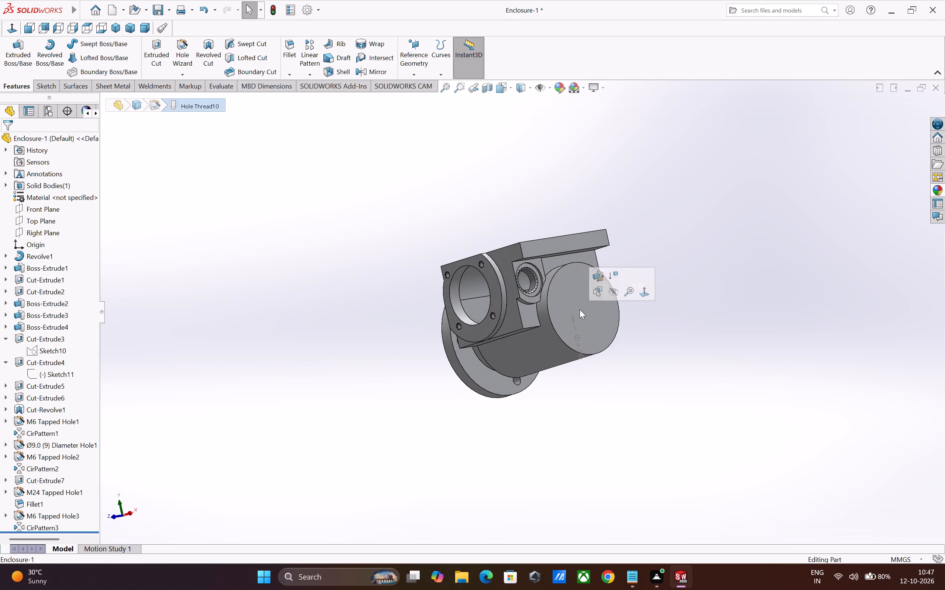
click(697, 386)
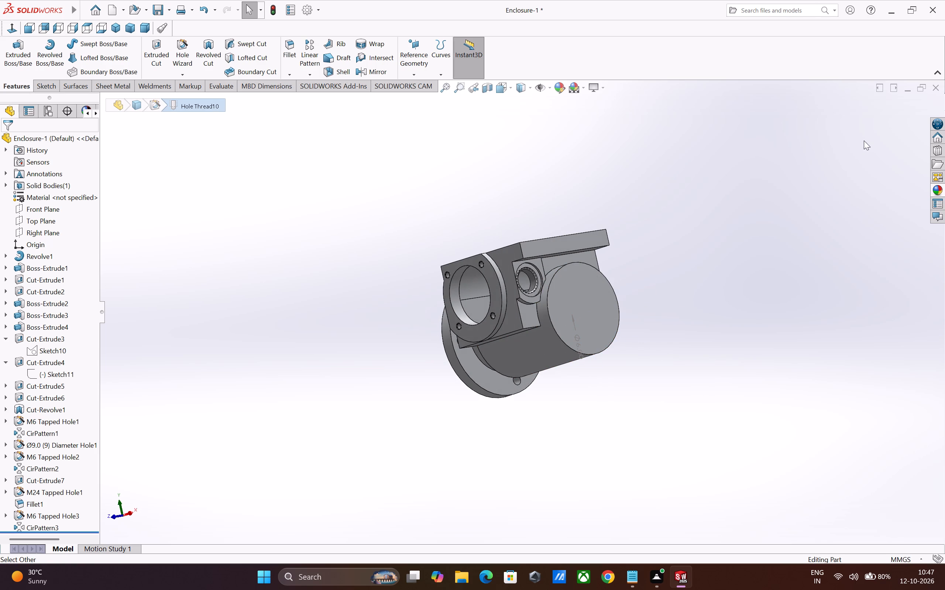
click(599, 309)
click(642, 287)
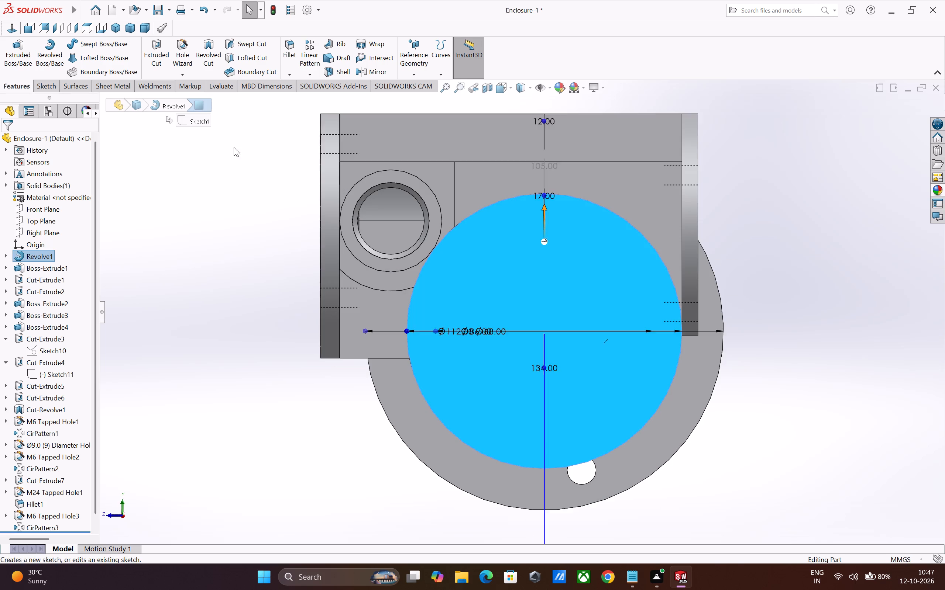
click(89, 43)
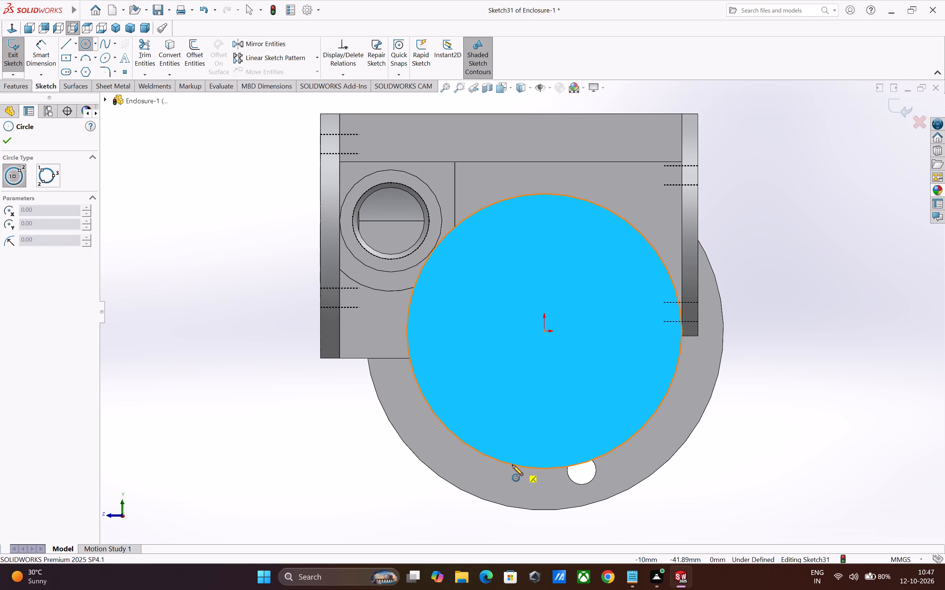
click(544, 331)
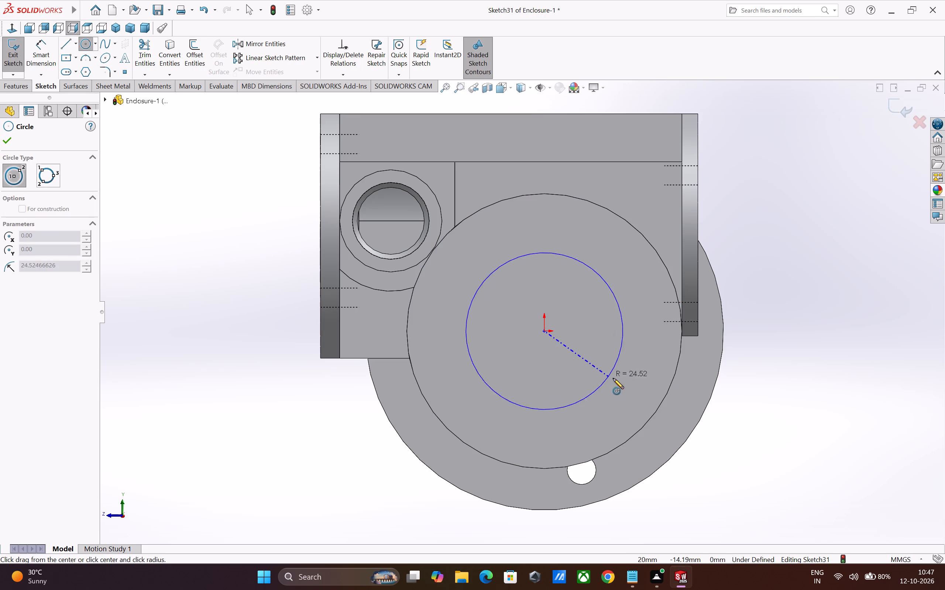
click(628, 383)
Dimension the circle's diameter as 55 mm.
click(43, 51)
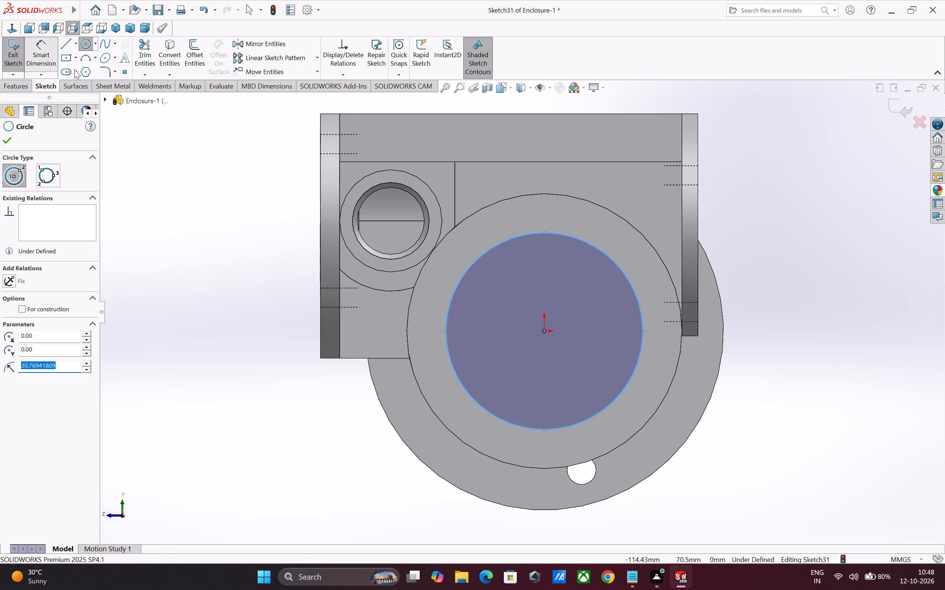
click(463, 388)
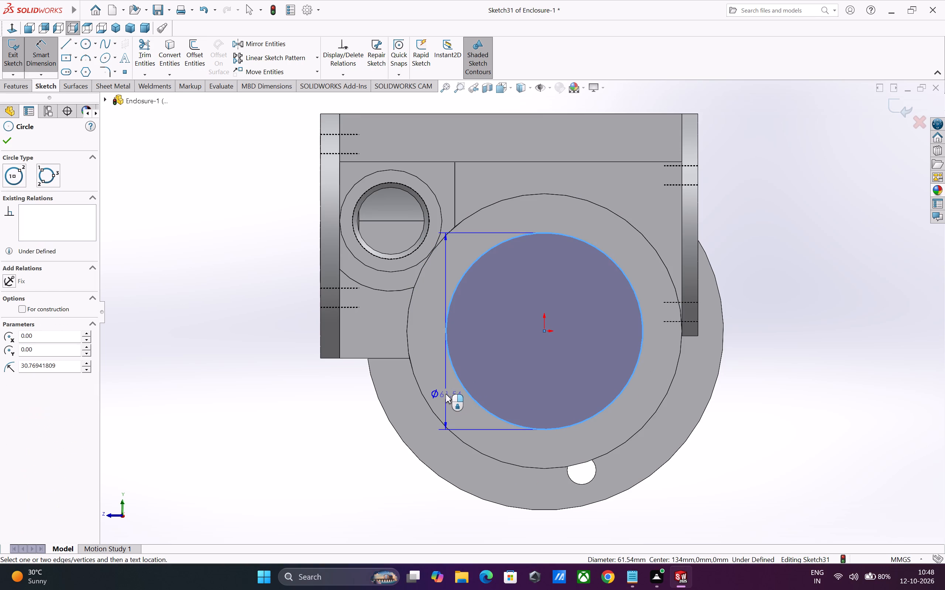
click(440, 386)
text(55)
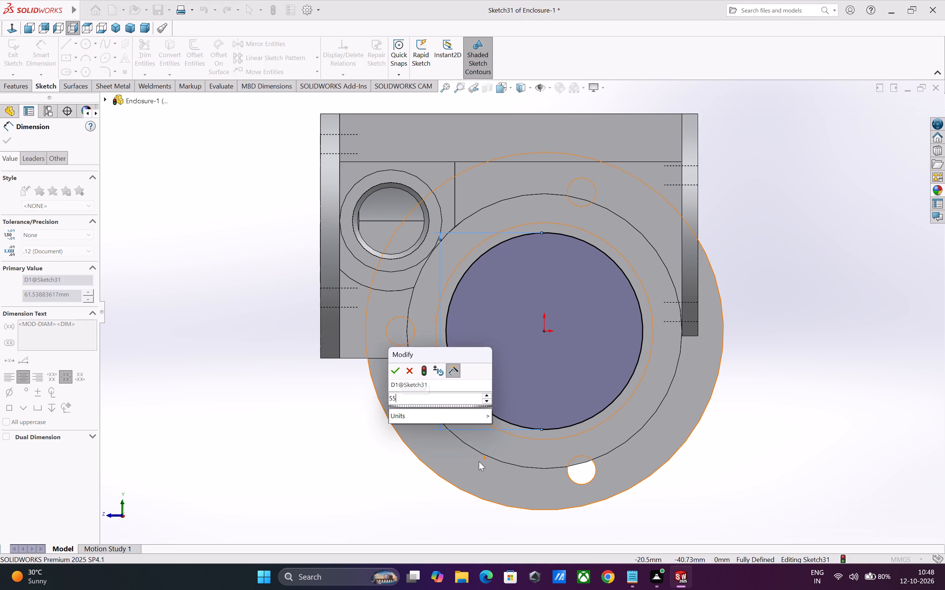
key(Return)
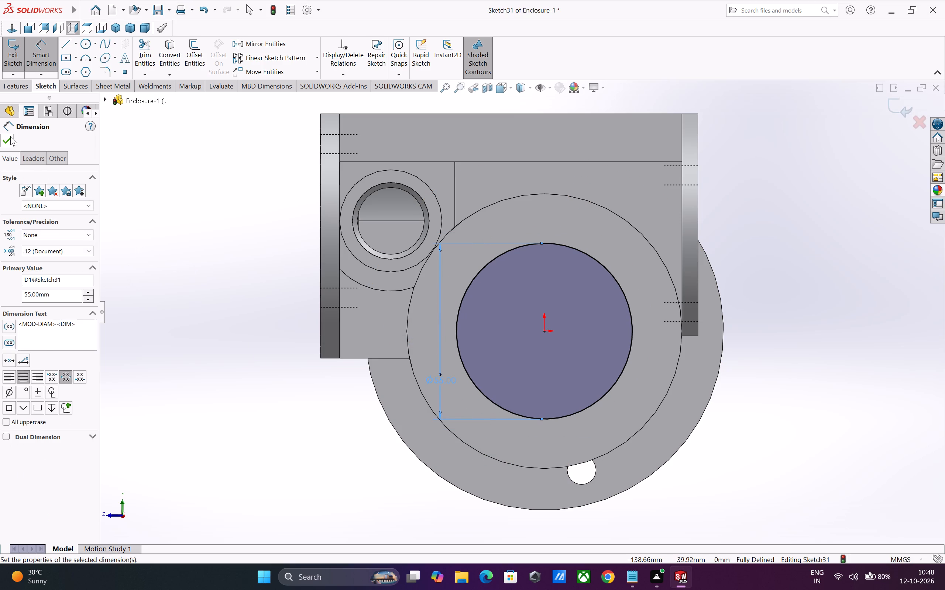
click(10, 136)
Extrude-cut the 55 mm circle with the Up To Next end condition to open the cylinder's end wall.
click(32, 87)
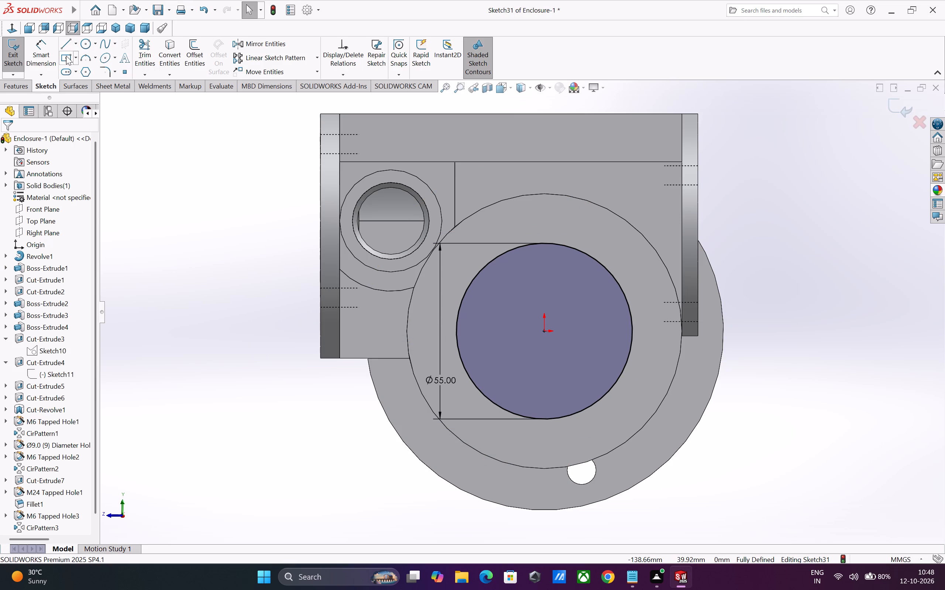
click(21, 87)
click(159, 68)
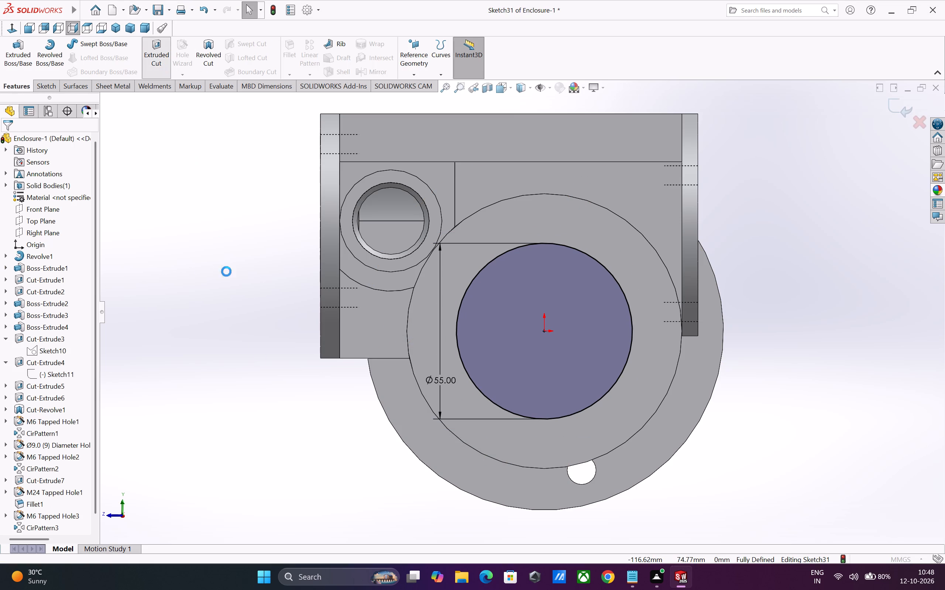
click(59, 196)
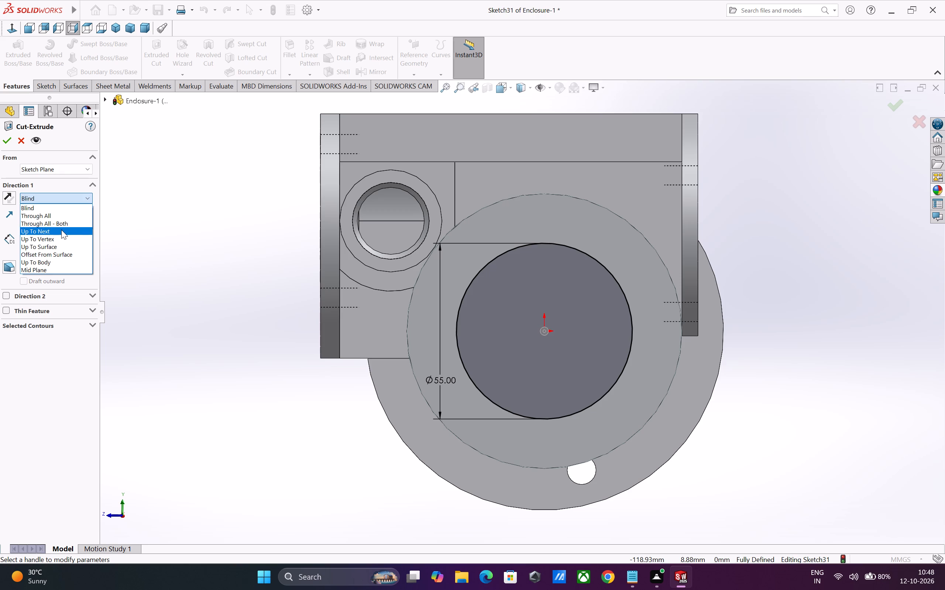
click(61, 230)
click(4, 147)
click(6, 146)
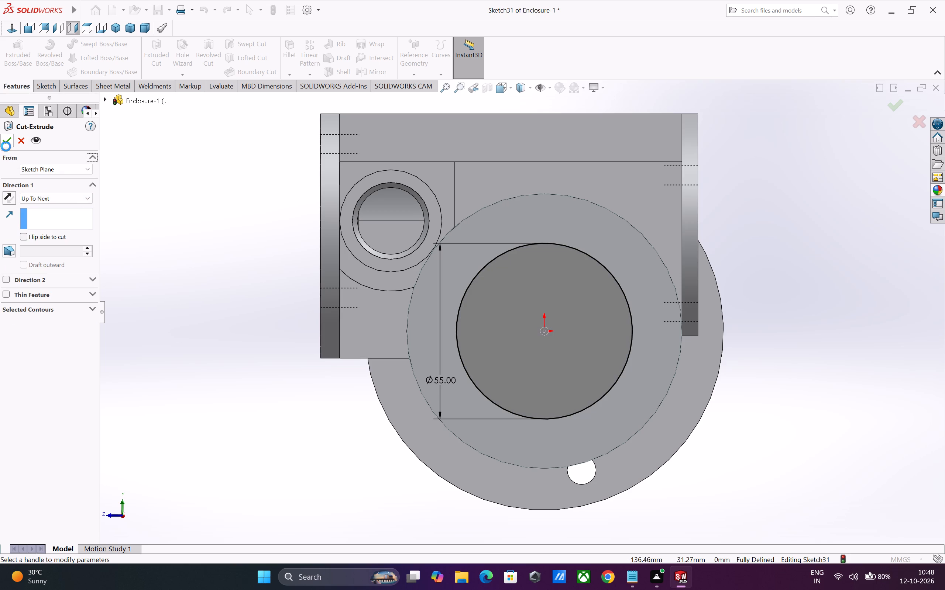
click(170, 375)
Examine the new bore in the cylinder's end face and the surrounding enclosure geometry.
middle_drag(177, 377, 216, 376)
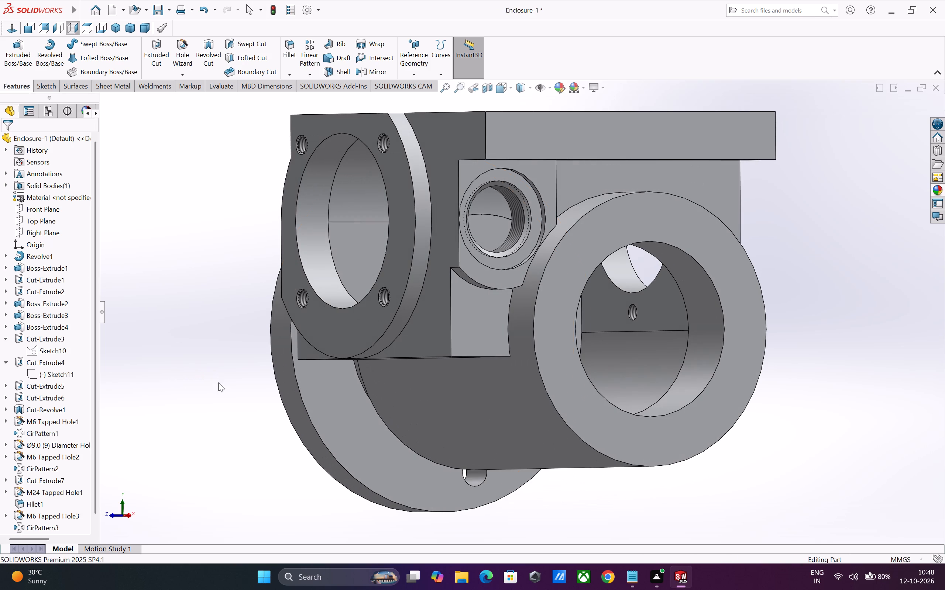
middle_drag(302, 413, 319, 408)
scroll(405, 425, up, 3)
middle_drag(444, 436, 436, 440)
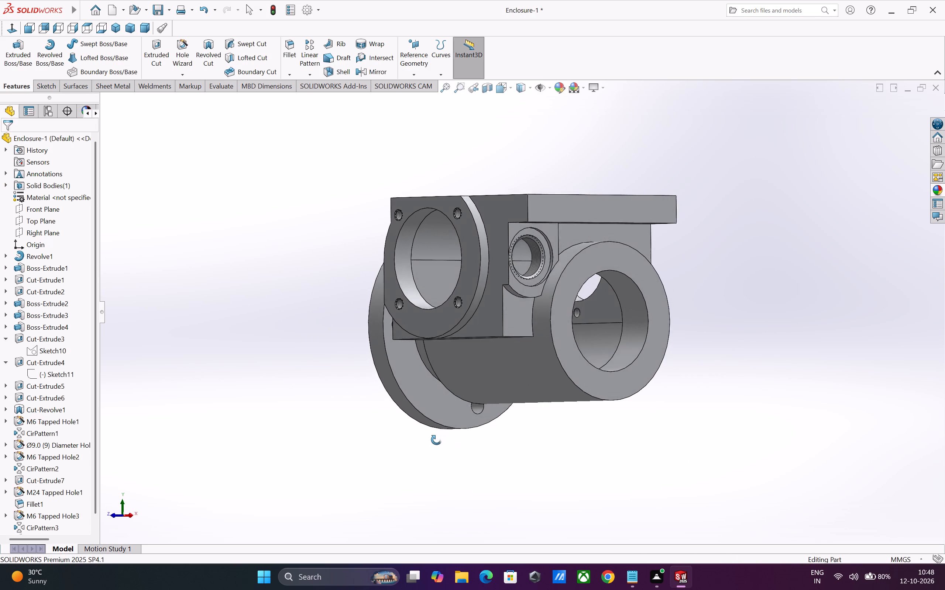
middle_drag(436, 440, 436, 440)
scroll(436, 440, up, 4)
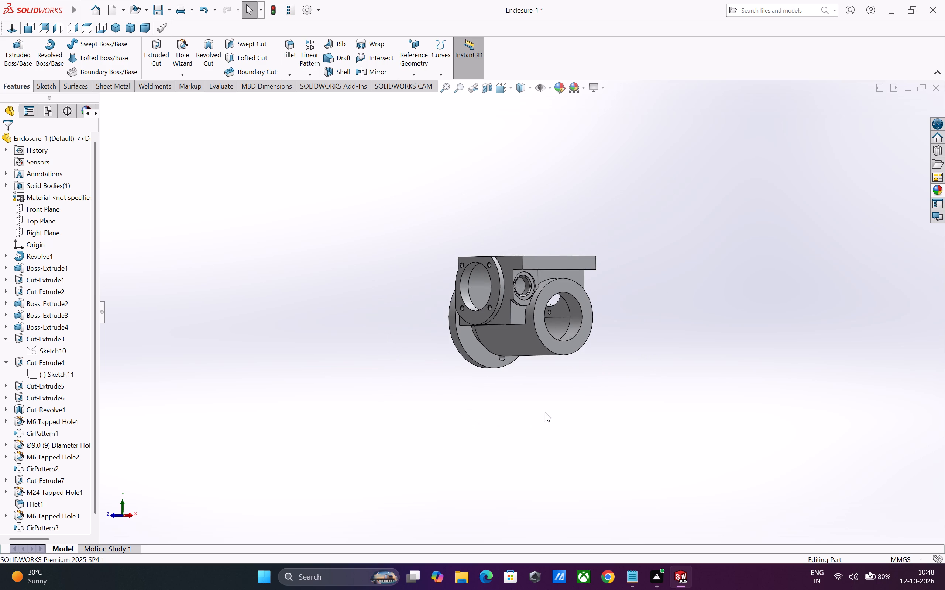
Examine the enclosure from several angles, focusing on the cylinder's annular end face and its bore.
middle_drag(545, 412, 610, 418)
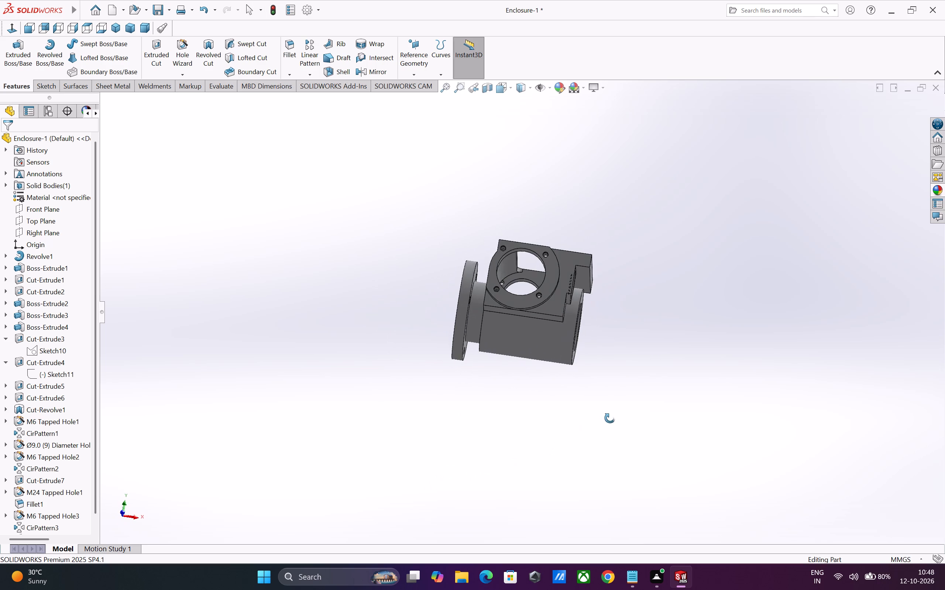
middle_drag(610, 418, 611, 418)
scroll(535, 321, up, 2)
scroll(547, 287, down, 3)
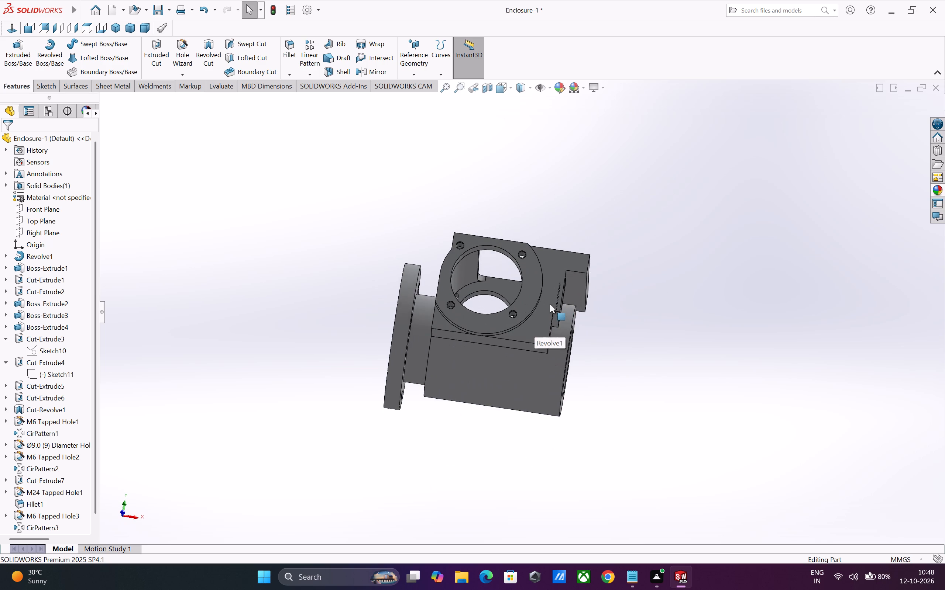
scroll(550, 304, down, 2)
middle_drag(624, 374, 571, 455)
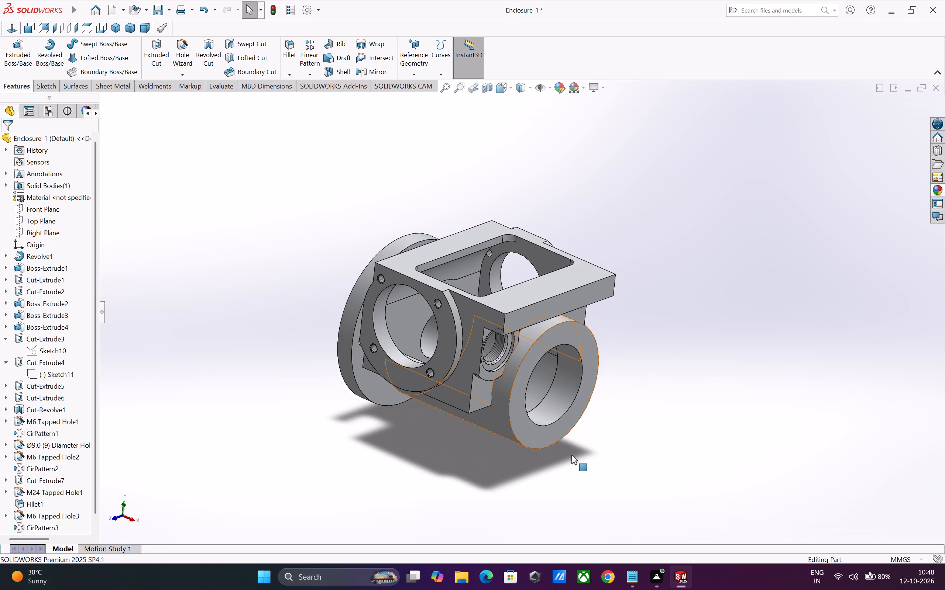
scroll(571, 455, up, 2)
scroll(573, 454, down, 4)
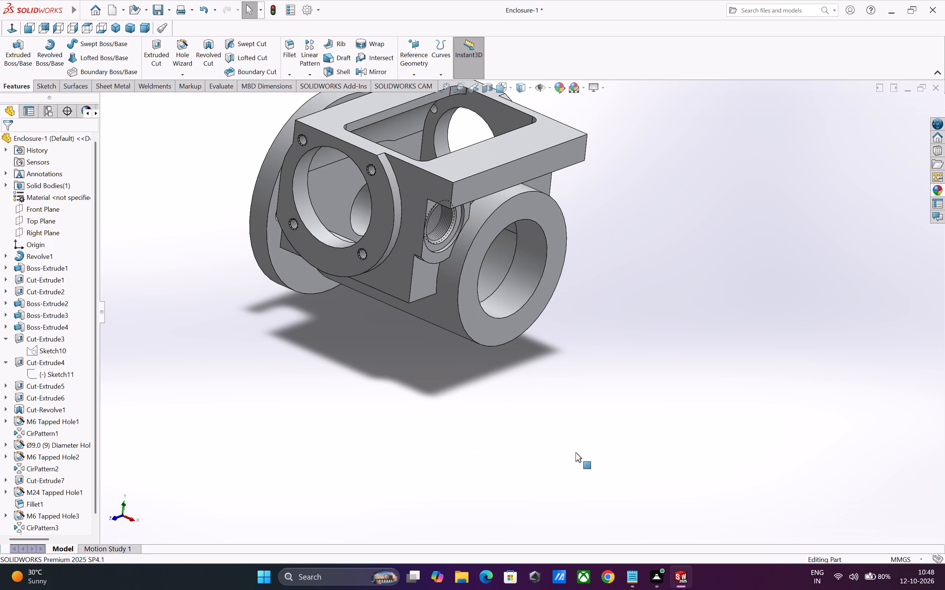
scroll(575, 452, up, 3)
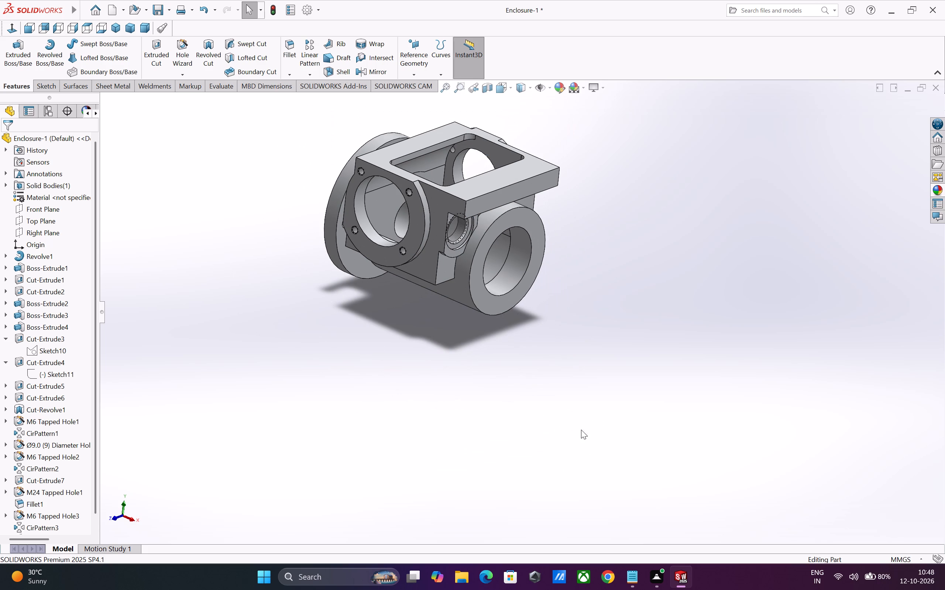
scroll(518, 350, up, 2)
scroll(506, 244, down, 3)
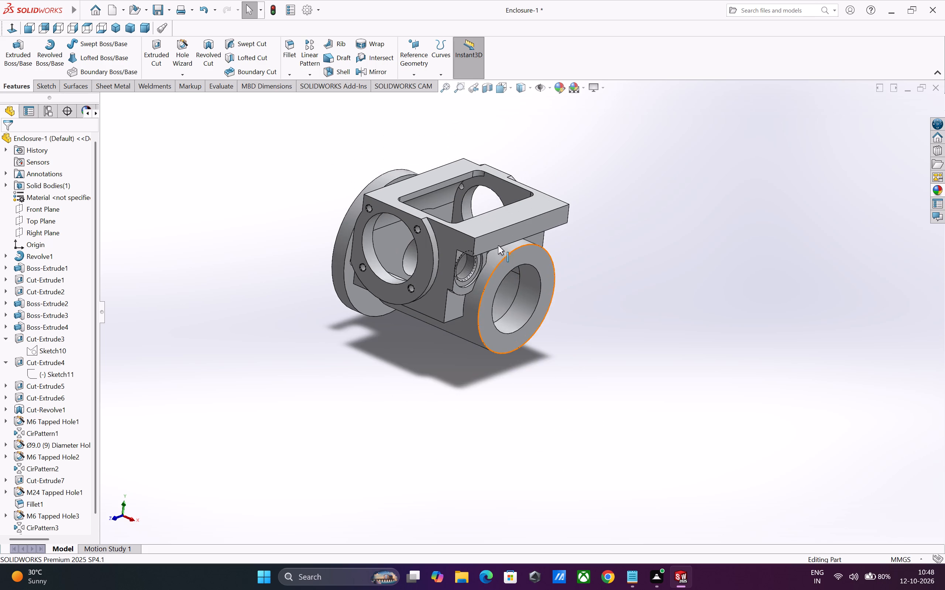
scroll(498, 245, down, 2)
middle_drag(503, 271, 488, 284)
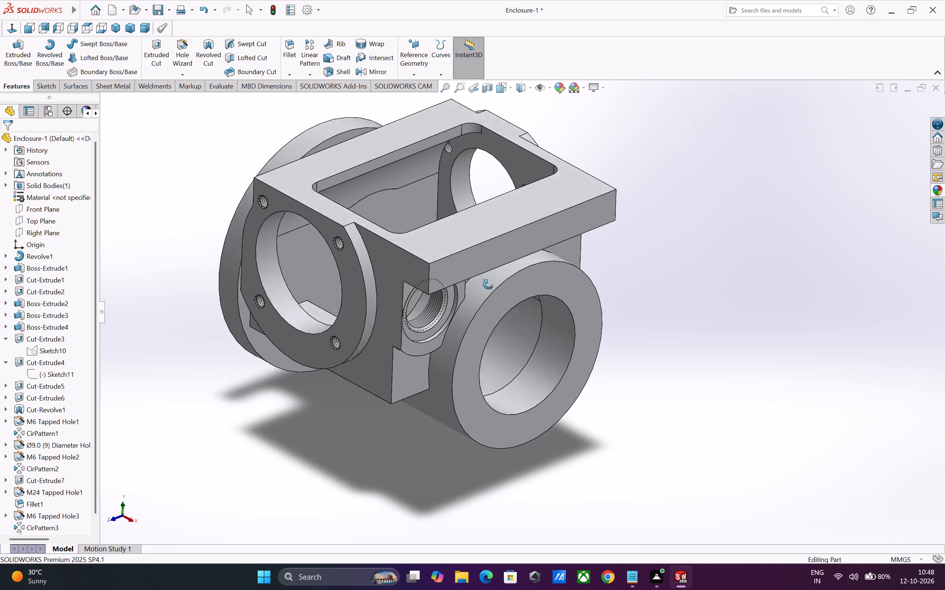
middle_drag(488, 284, 490, 292)
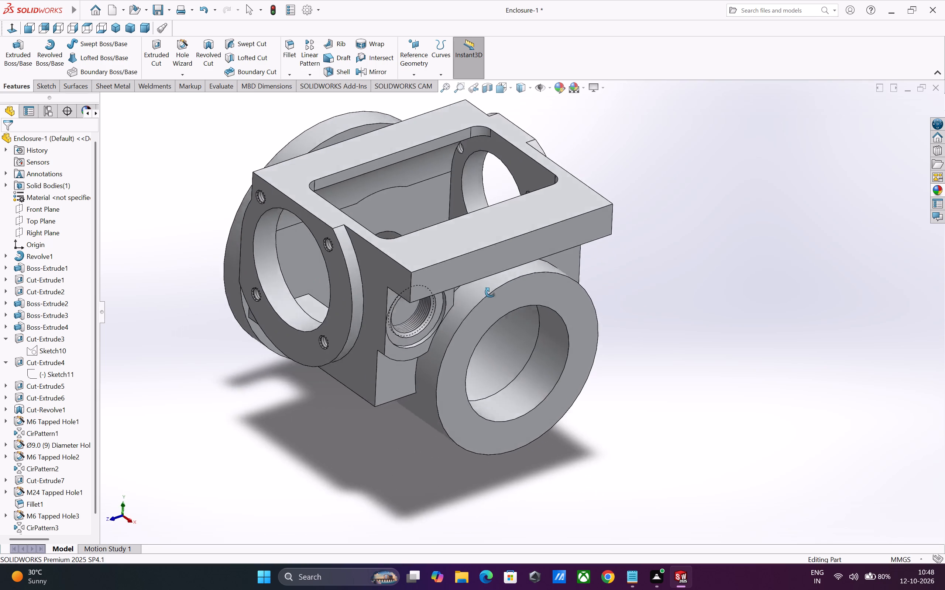
middle_drag(490, 292, 566, 270)
scroll(506, 334, up, 1)
middle_drag(556, 357, 478, 375)
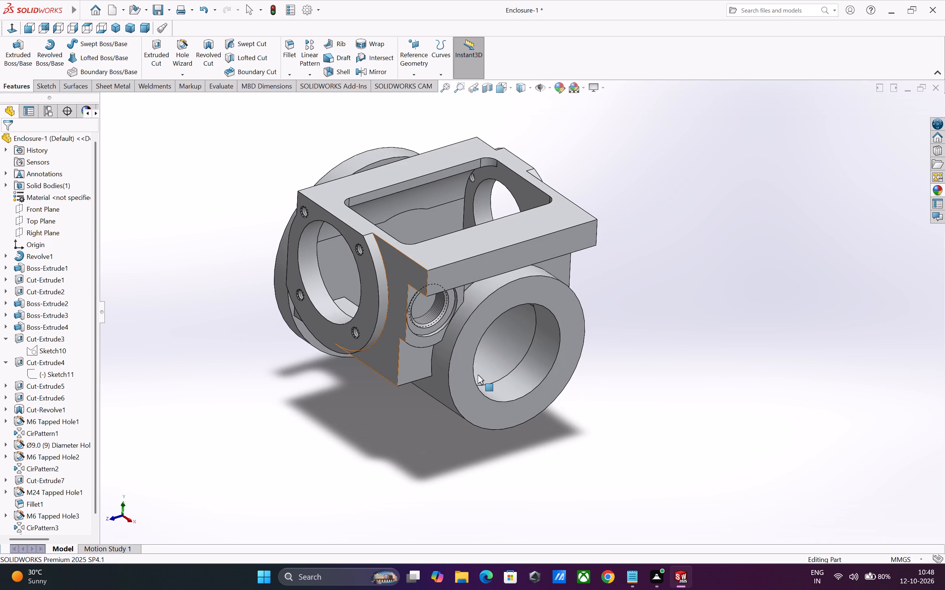
scroll(478, 375, down, 2)
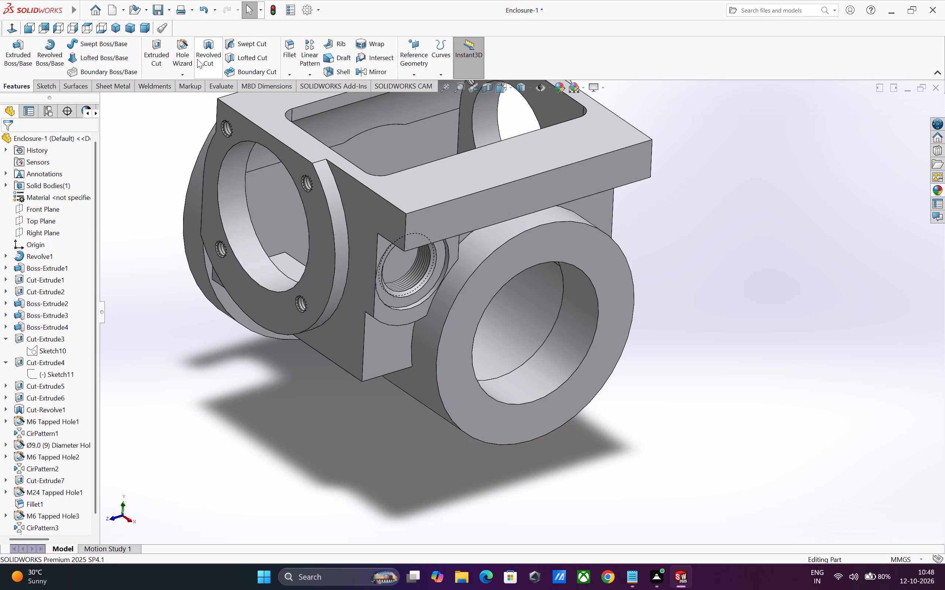
On the cylinder's annular end face, set up a DIN M8 bottoming tapped hole, blind 12 mm deep with a 10 mm thread depth.
click(467, 392)
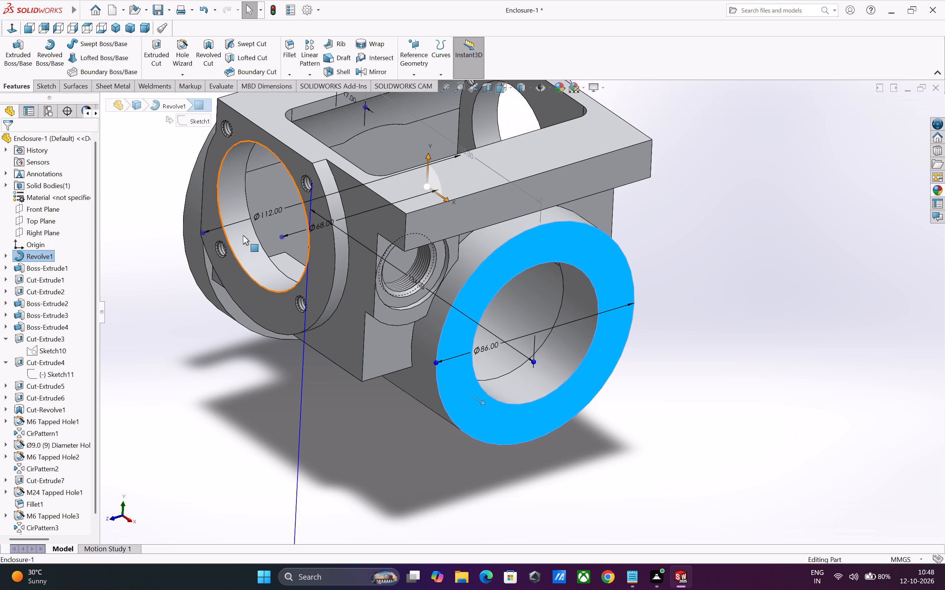
click(183, 51)
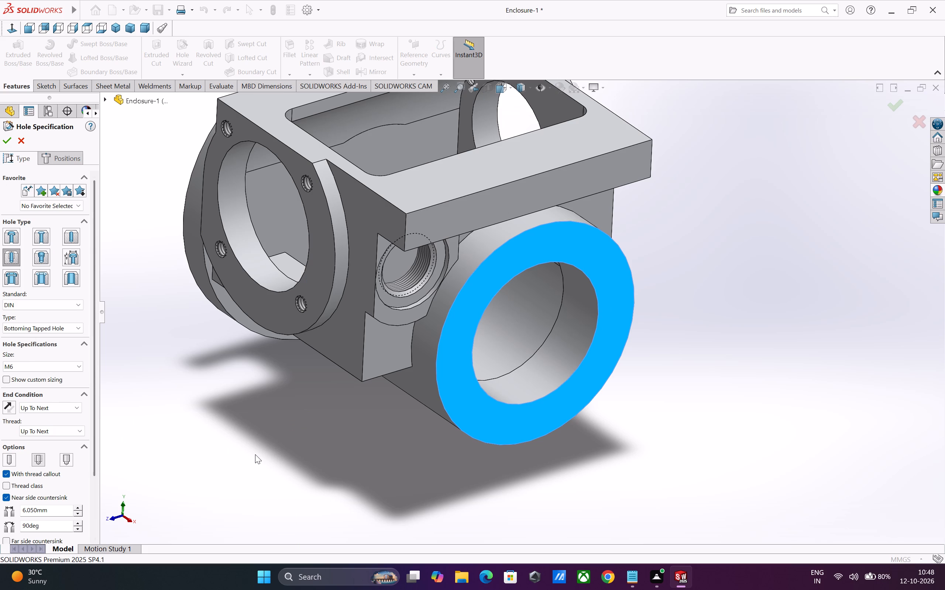
click(68, 369)
click(24, 424)
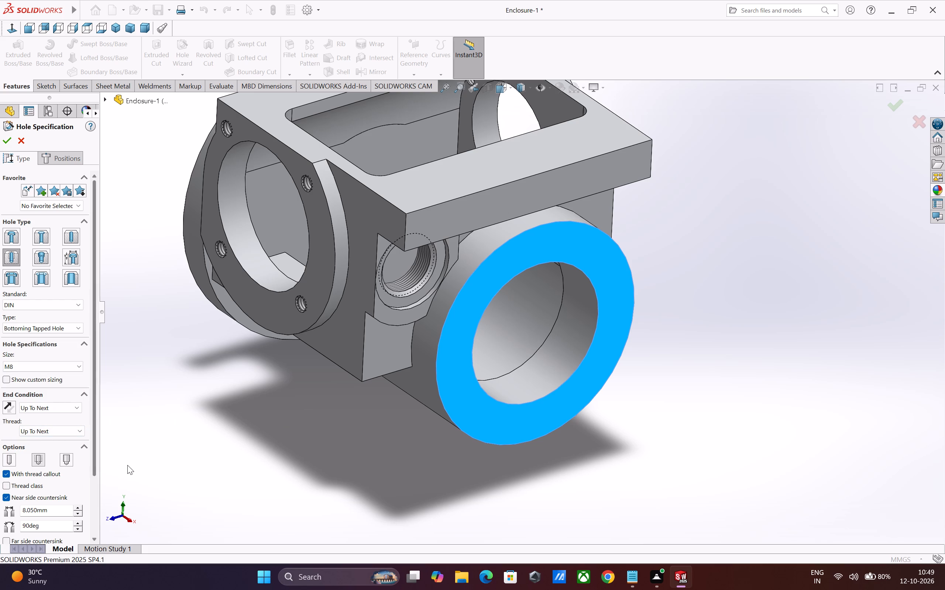
click(61, 413)
click(51, 413)
double_click(28, 421)
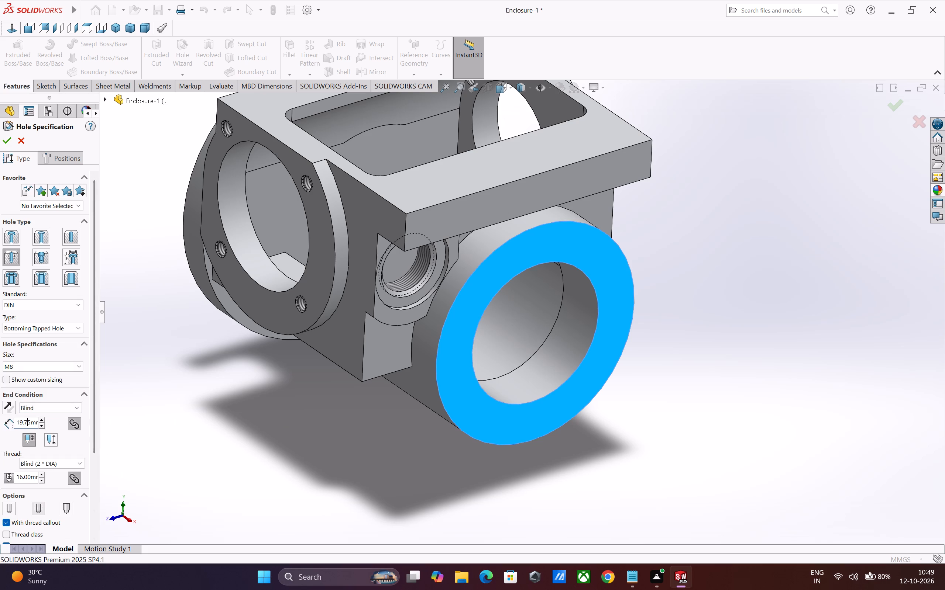
text(12)
key(Return)
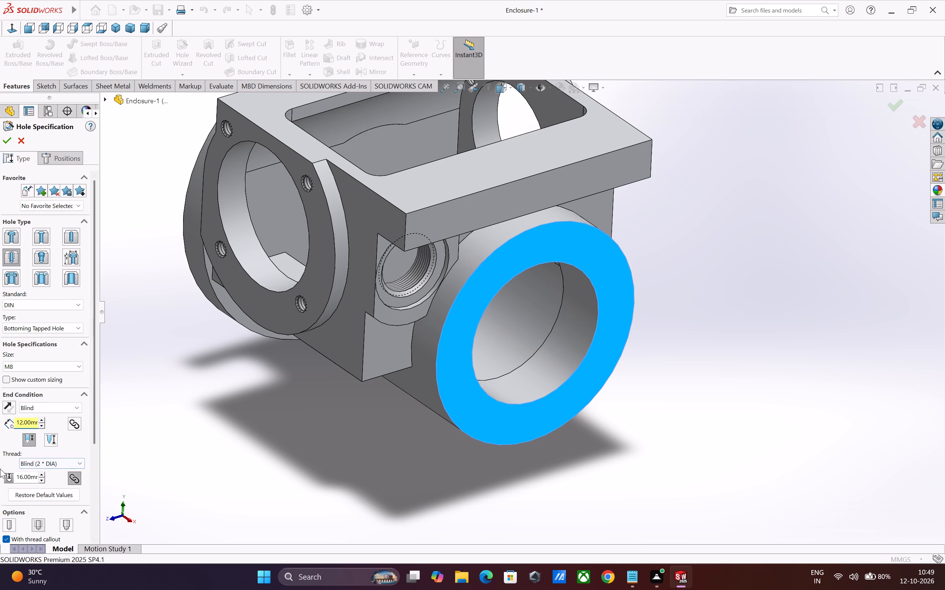
double_click(30, 479)
key(1)
key(0)
key(Return)
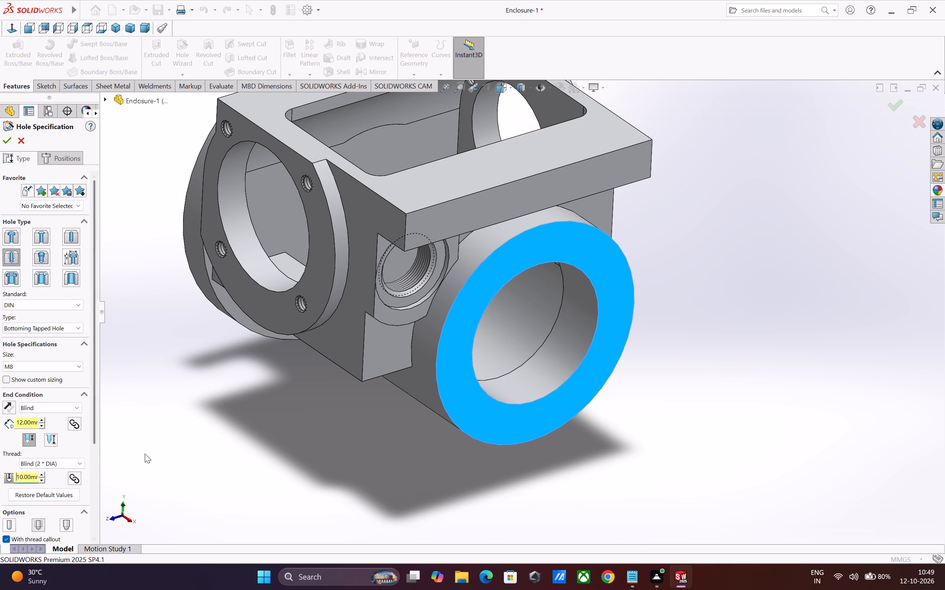
In the hole position sketch, draw a construction circle about 69 mm in diameter centred on the origin.
click(59, 160)
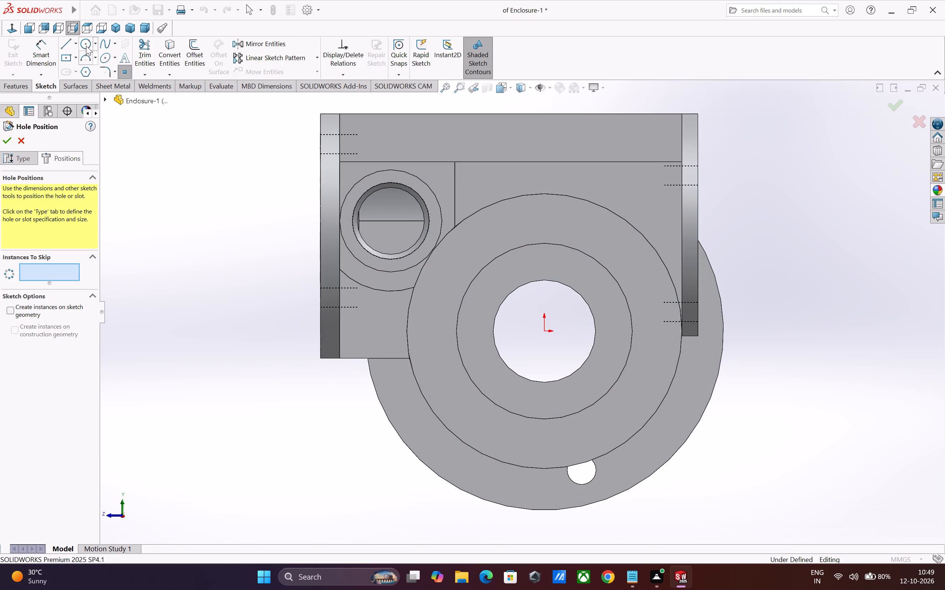
click(84, 44)
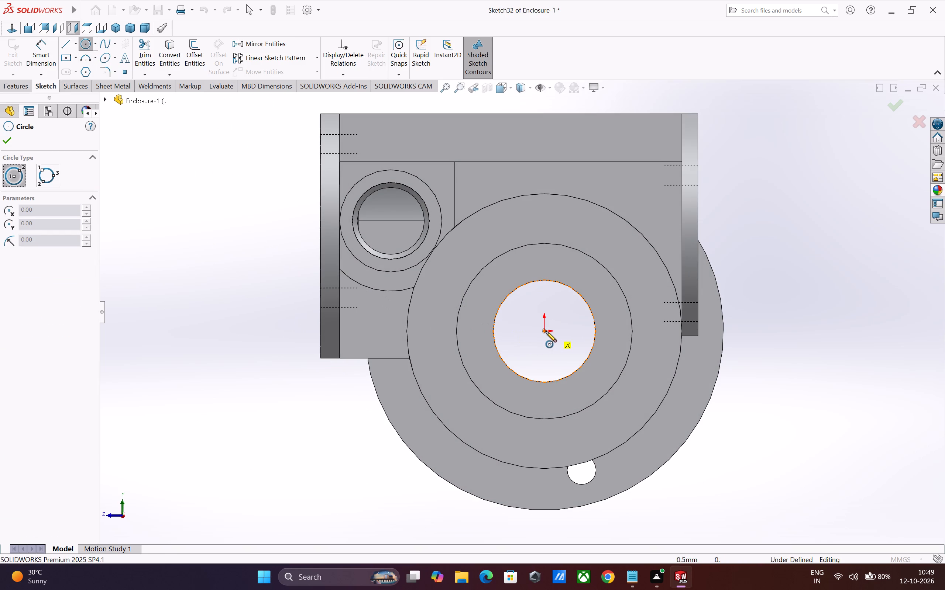
click(545, 331)
click(653, 351)
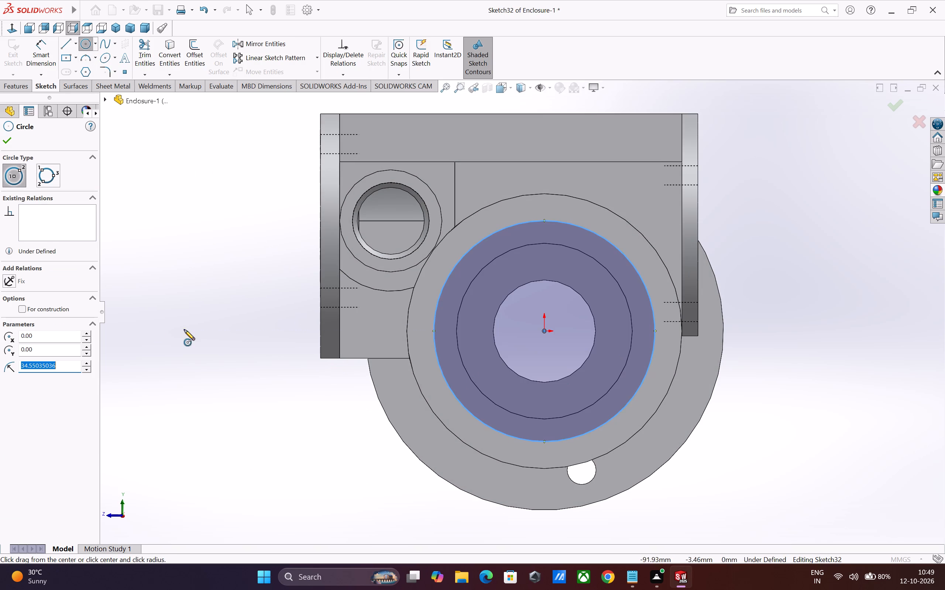
click(22, 308)
click(8, 144)
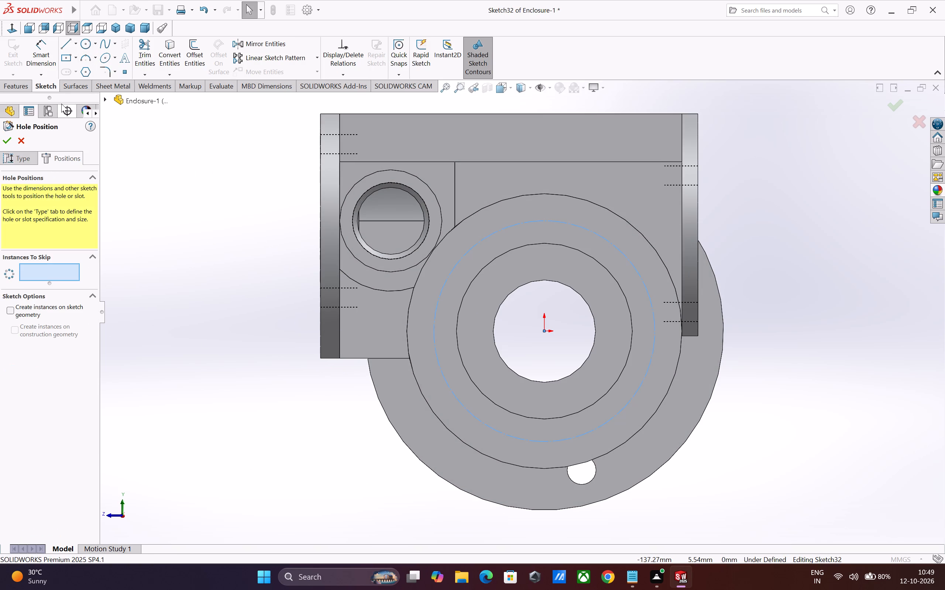
Draw a vertical centerline from the origin down to the bottom point of the construction circle.
click(77, 44)
drag(81, 71, 82, 75)
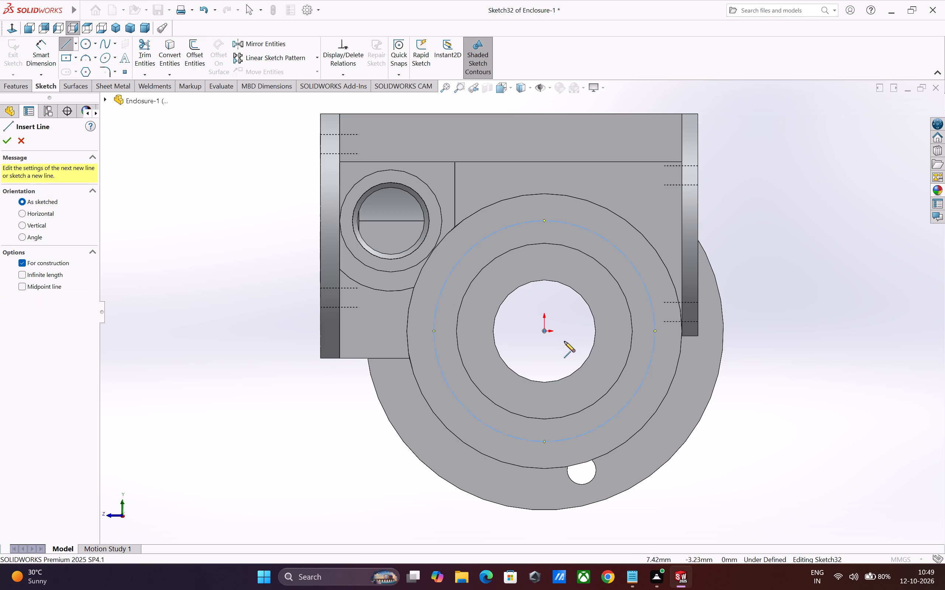
click(544, 332)
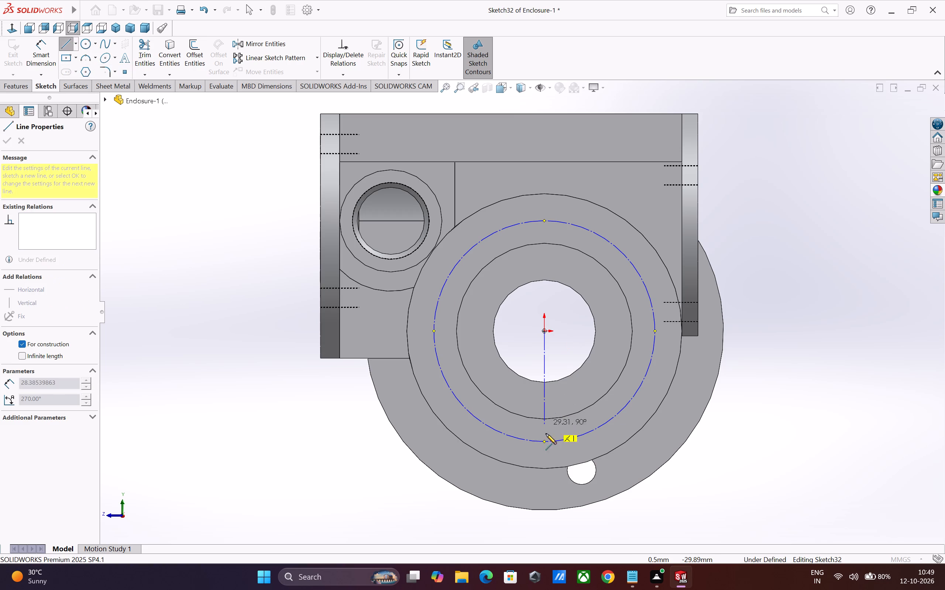
click(544, 442)
key(Escape)
key(Escape)
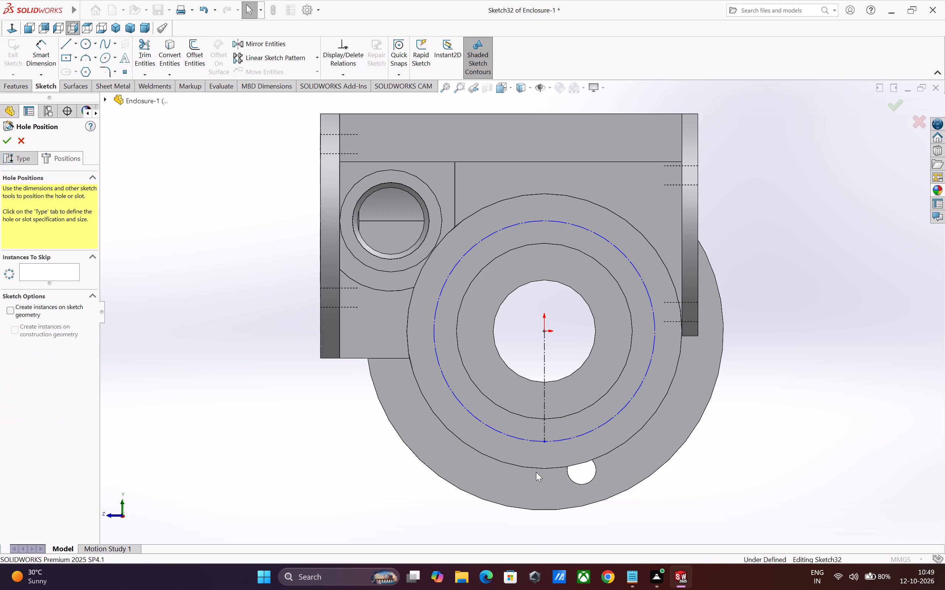
Dimension the construction circle's diameter as 68 mm.
click(39, 56)
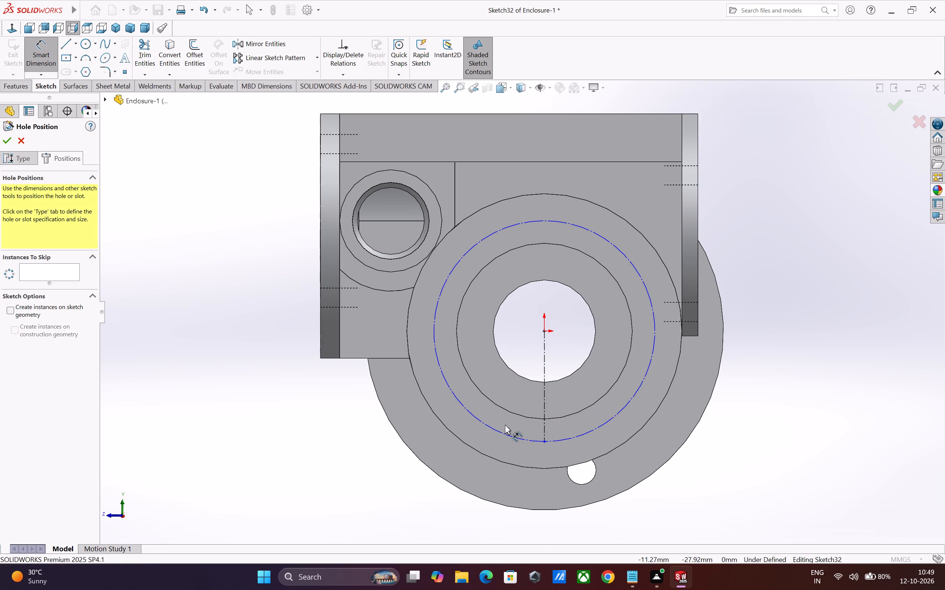
click(502, 432)
click(423, 430)
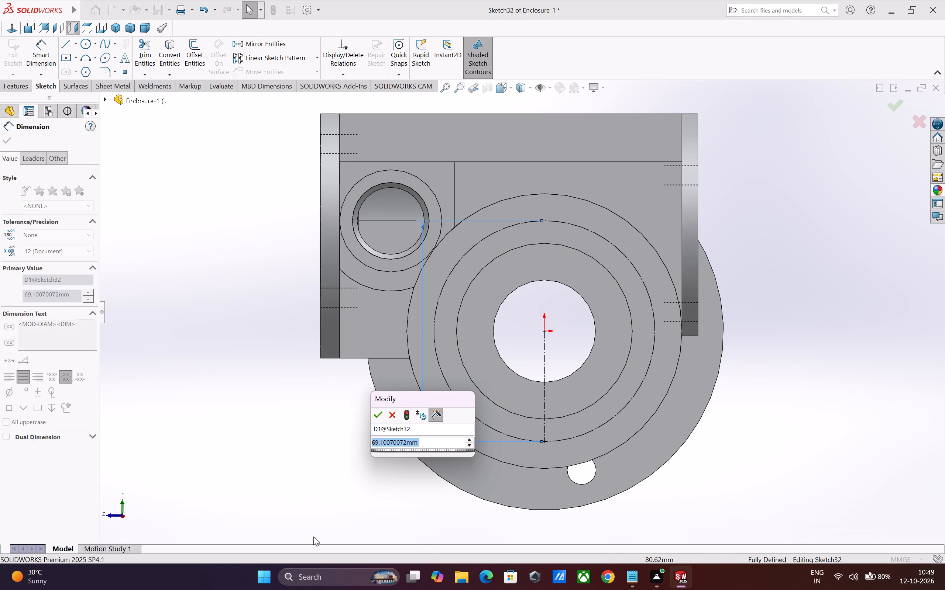
text(68)
key(Return)
key(Escape)
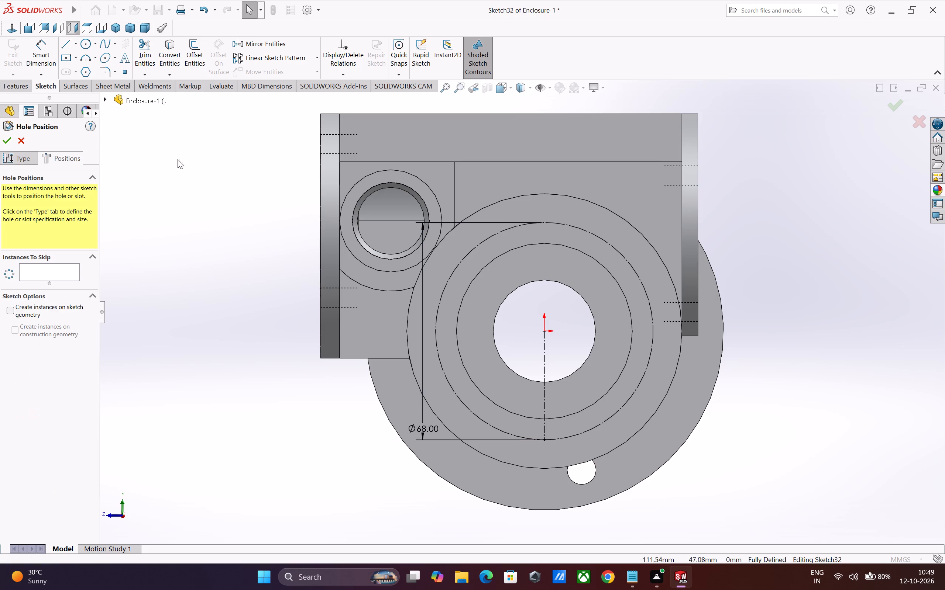
Place the M8 tapped hole at the centerline's lower endpoint on the construction circle and finish the hole.
click(131, 72)
click(544, 441)
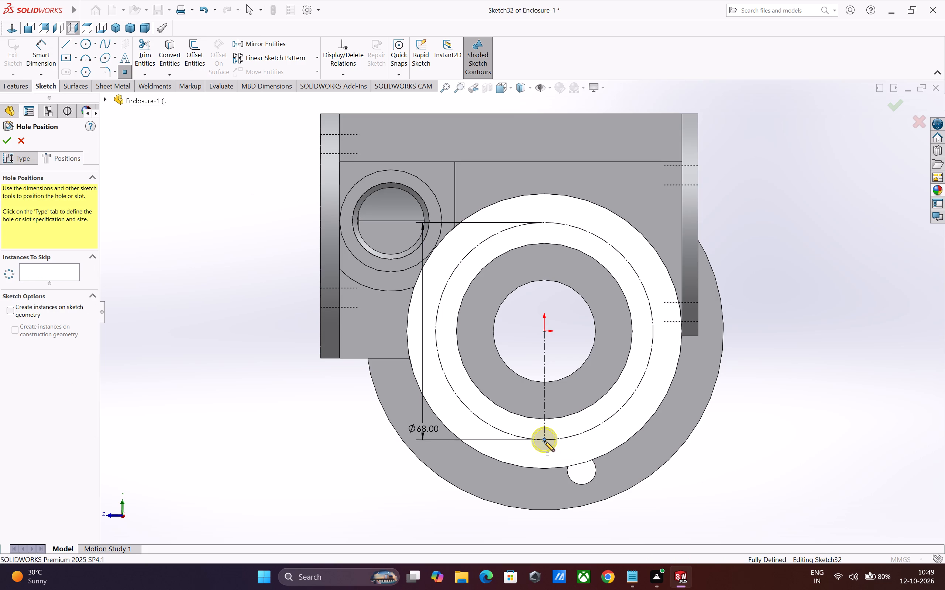
click(10, 140)
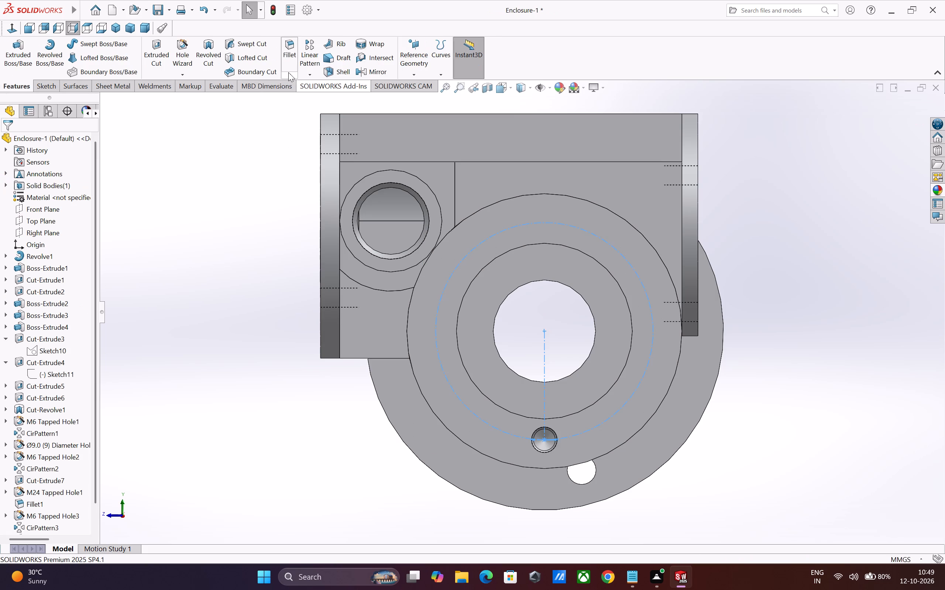
Circular-pattern the M8 tapped hole around the cylinder's central bore edge with 4 equally spaced instances over 360 degrees.
click(314, 76)
click(322, 96)
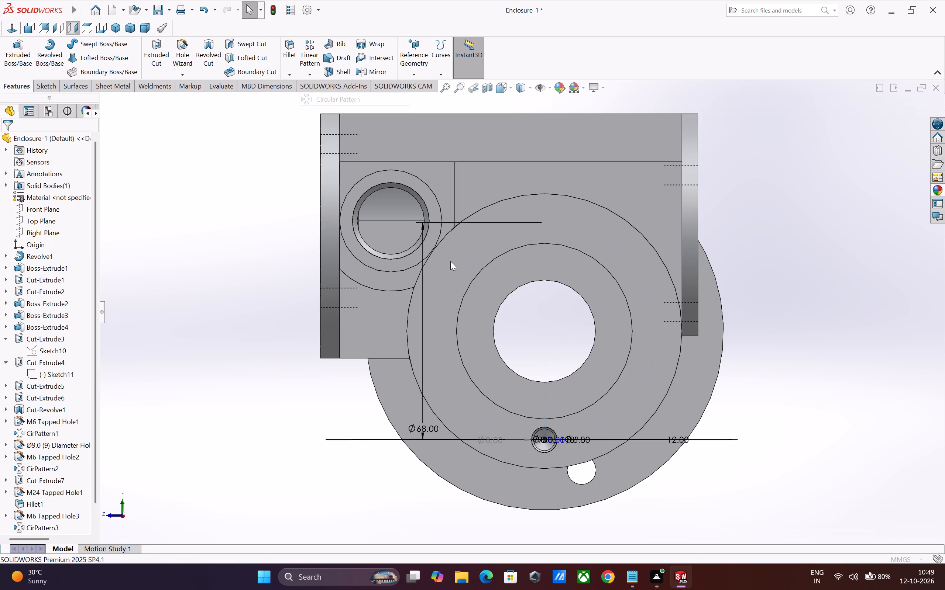
click(494, 328)
double_click(48, 230)
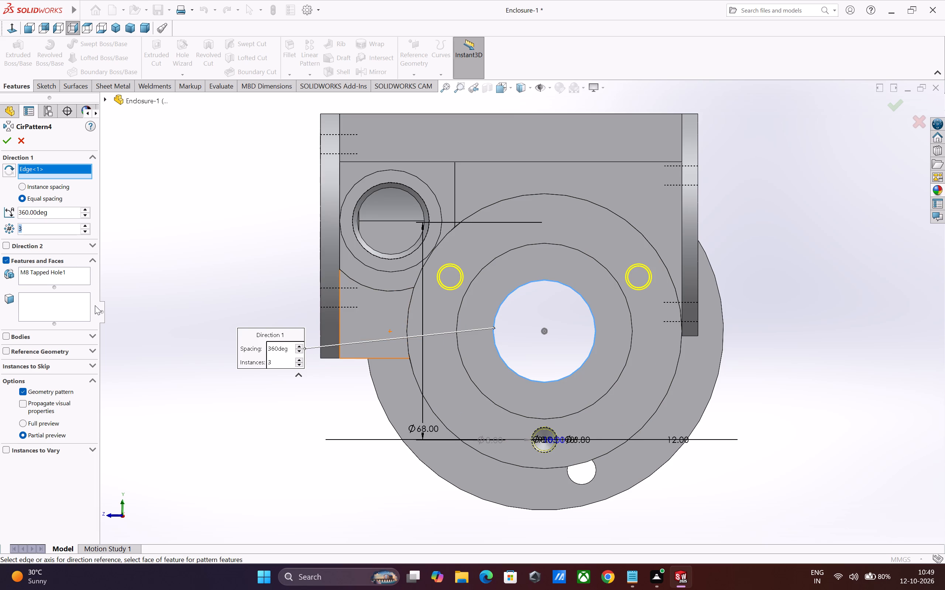
key(4)
key(Return)
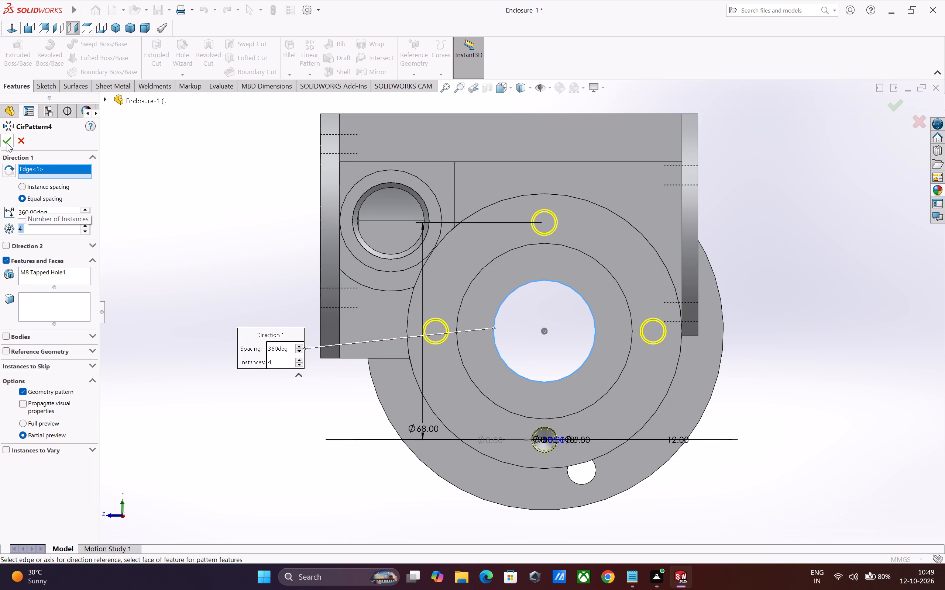
click(6, 142)
click(298, 407)
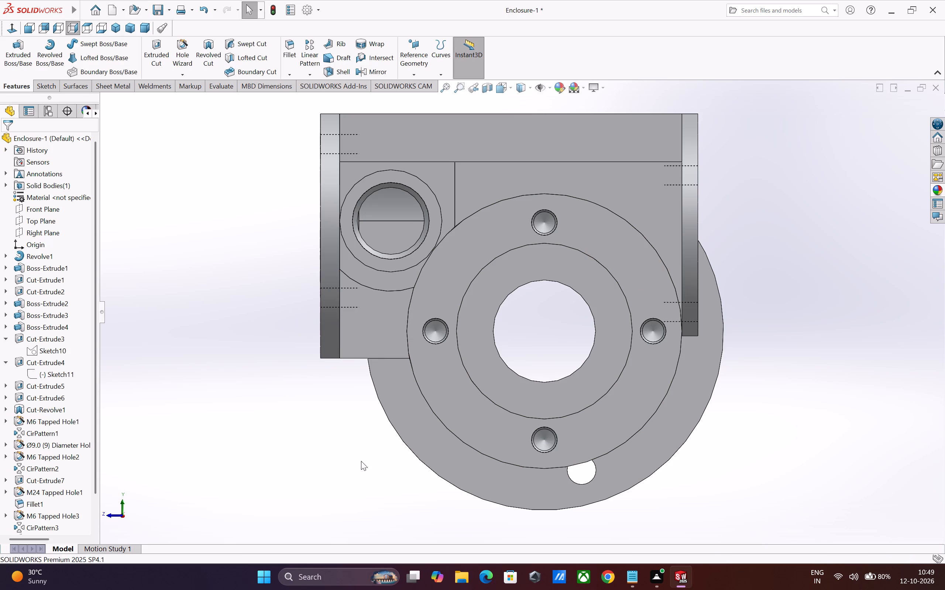
middle_drag(360, 462, 340, 475)
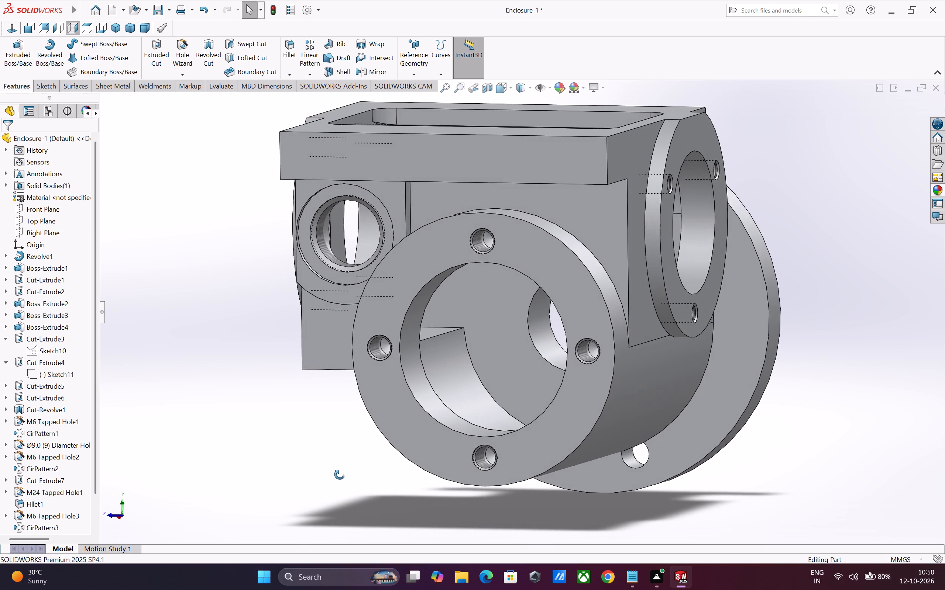
Examine the enclosure from several sides, including the flange, neck and underside of the cylinder.
middle_drag(340, 475, 386, 455)
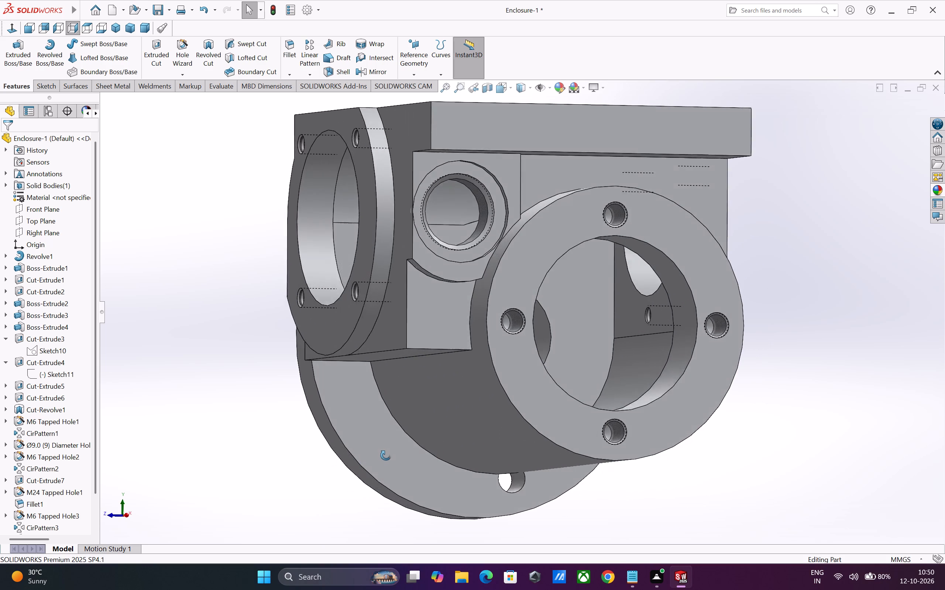
middle_drag(386, 455, 434, 436)
scroll(433, 438, up, 2)
middle_drag(371, 450, 403, 467)
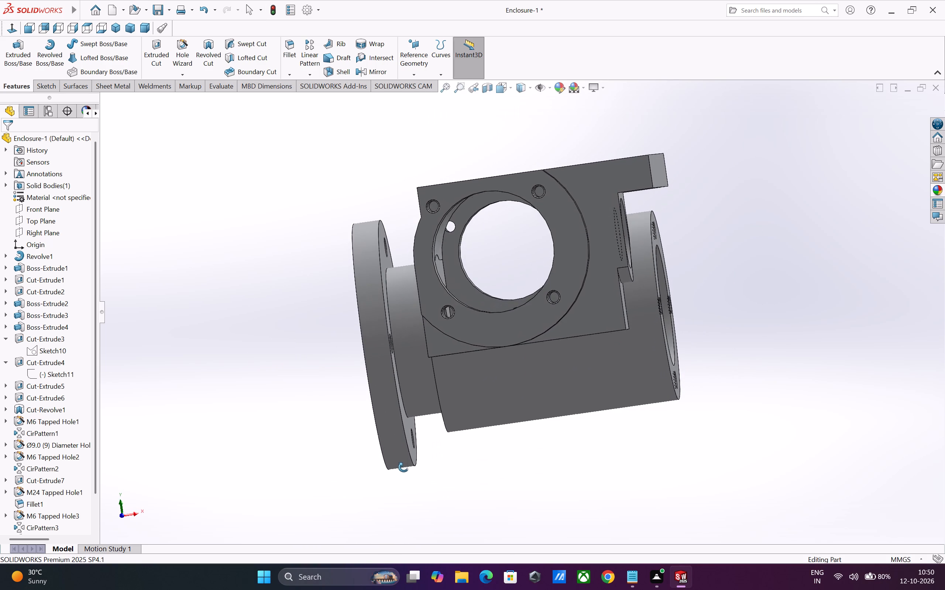
middle_drag(403, 467, 404, 476)
scroll(447, 418, up, 1)
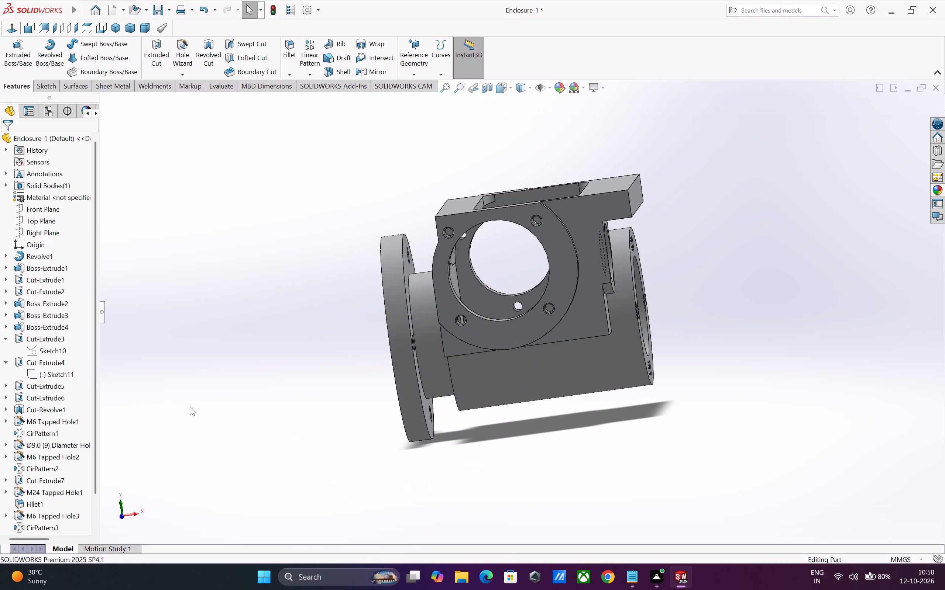
scroll(247, 472, up, 1)
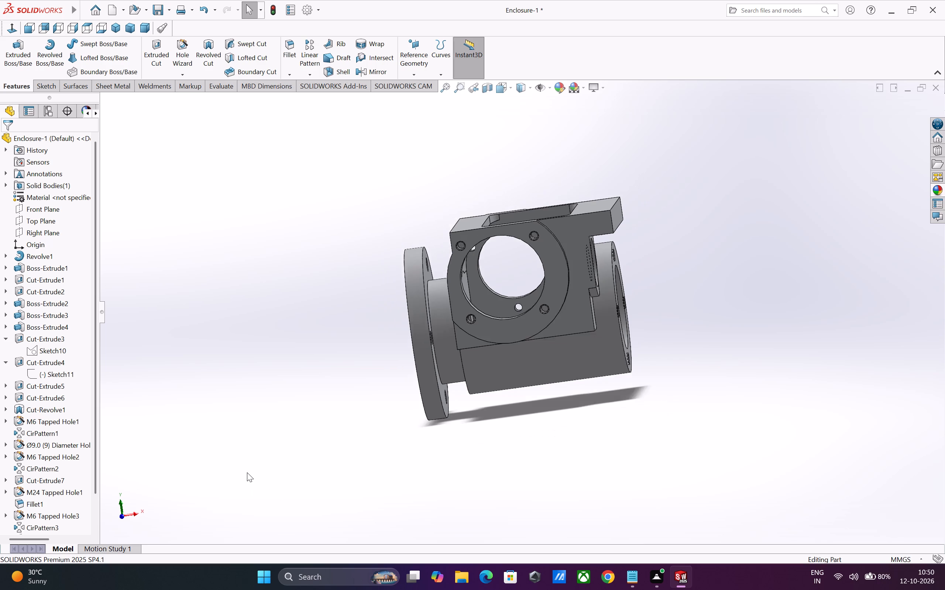
scroll(247, 472, up, 2)
scroll(306, 423, down, 1)
scroll(286, 390, down, 1)
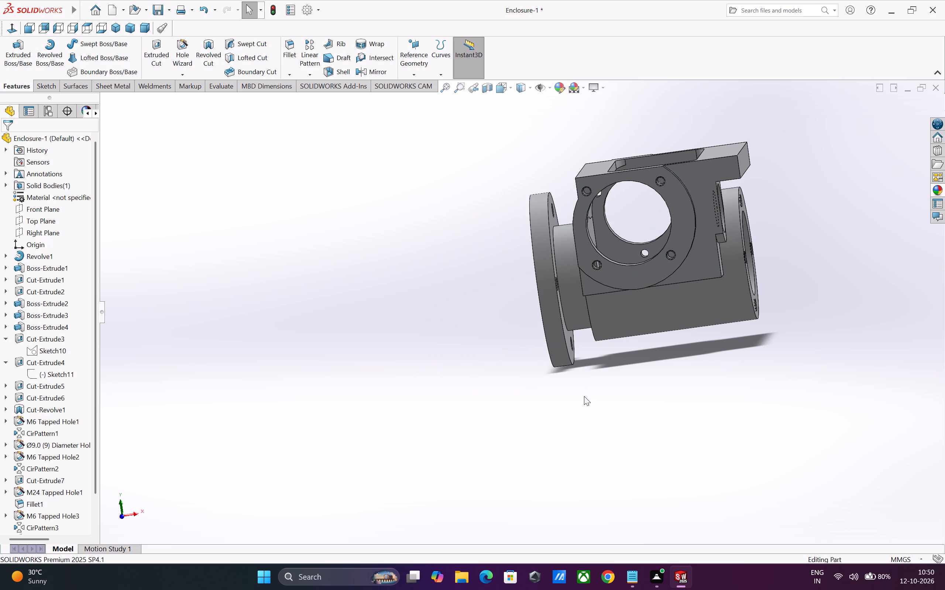
middle_drag(417, 421, 437, 411)
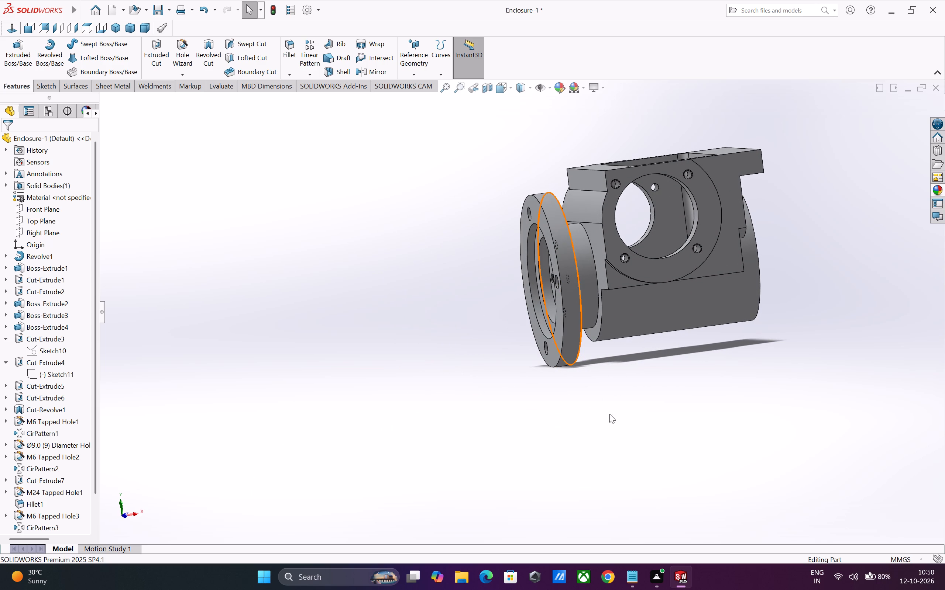
scroll(602, 421, down, 1)
scroll(635, 376, down, 1)
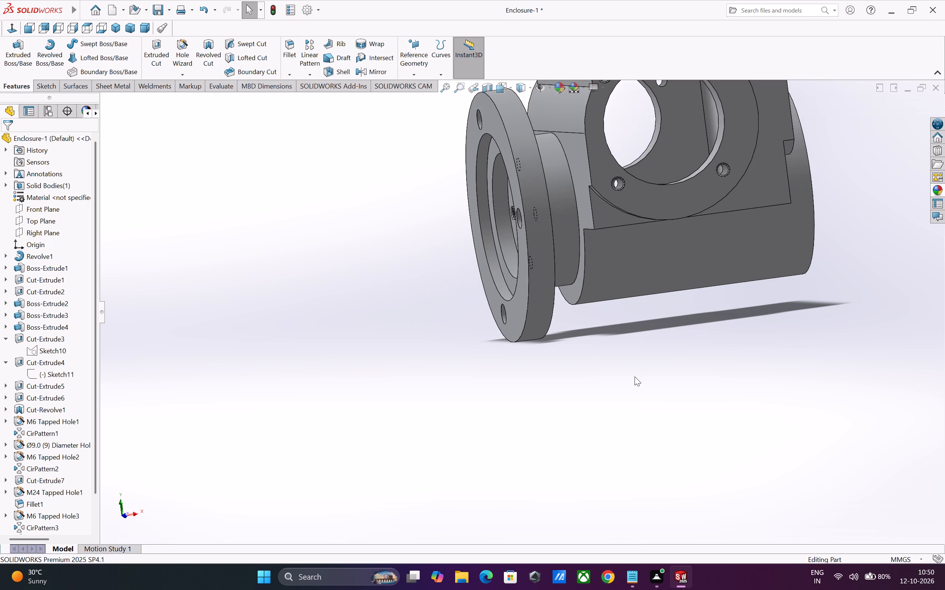
middle_drag(635, 378, 636, 376)
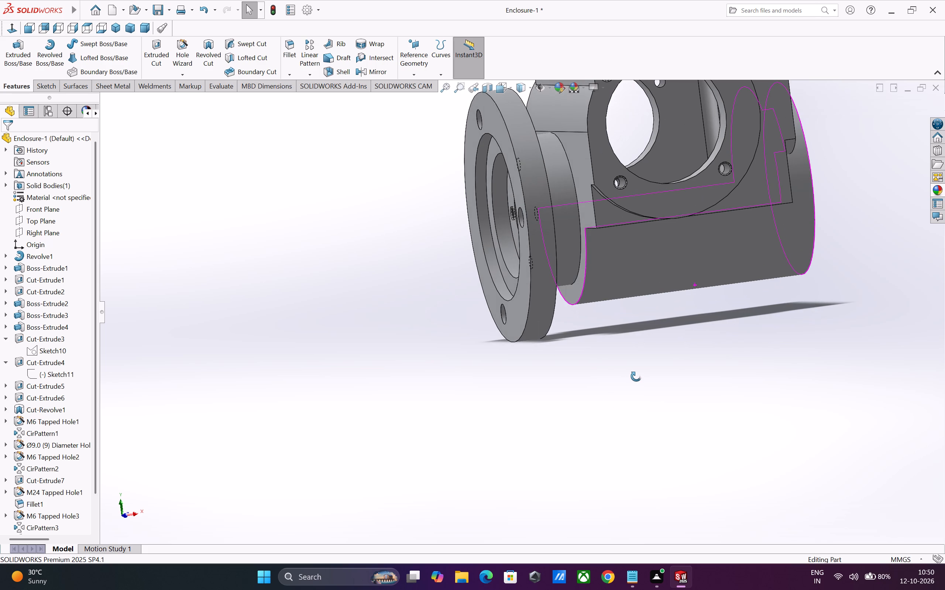
middle_drag(636, 376, 636, 373)
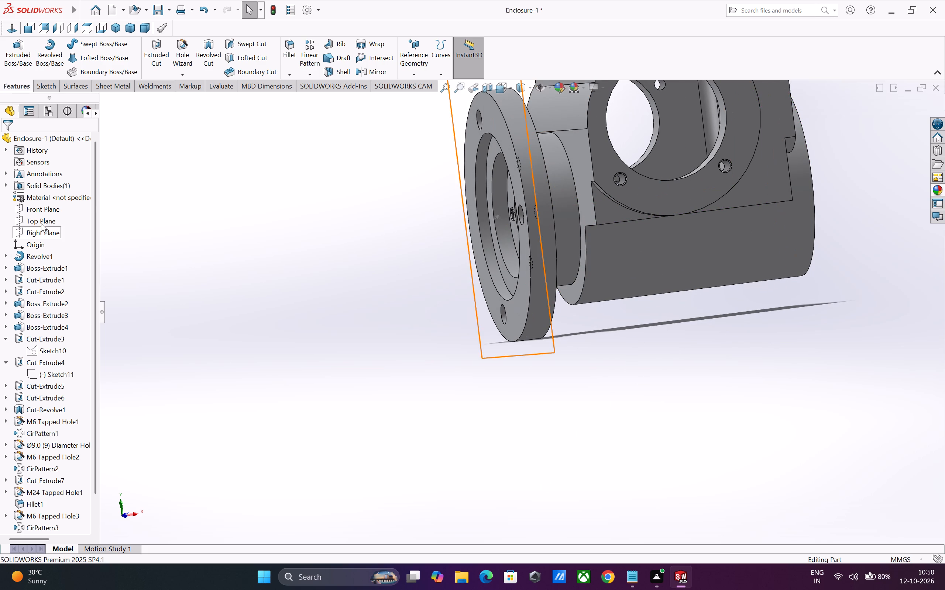
Start a new sketch on the Front Plane.
click(39, 211)
click(46, 205)
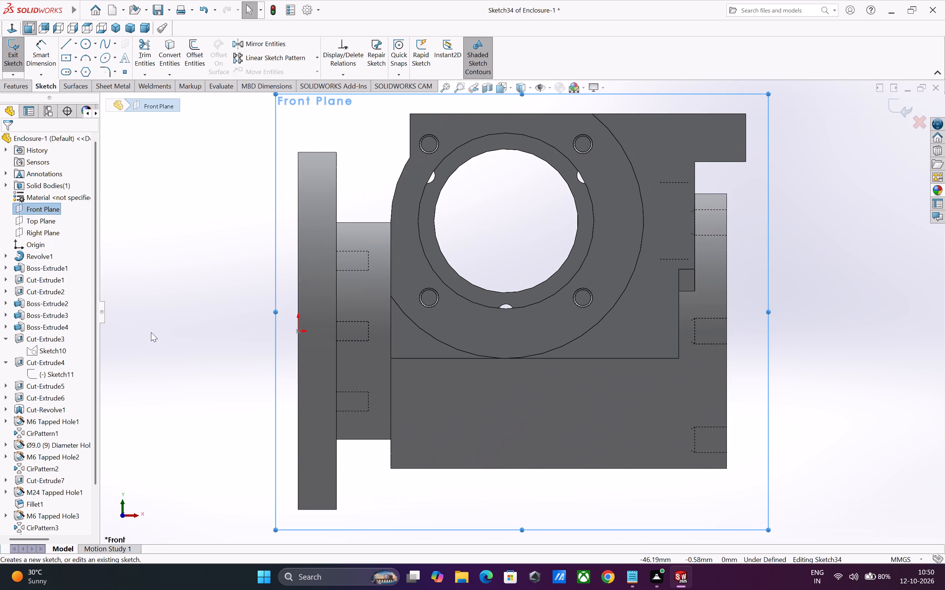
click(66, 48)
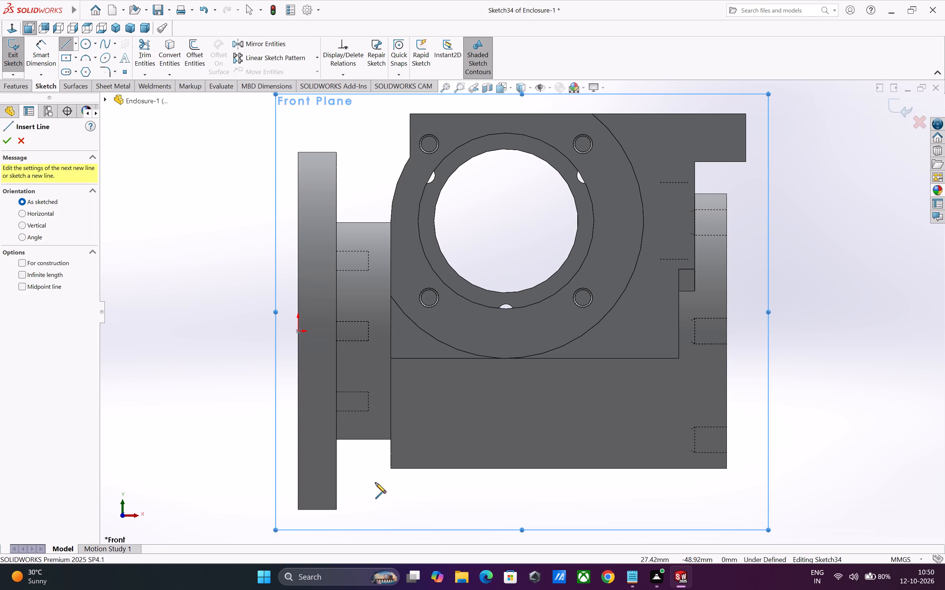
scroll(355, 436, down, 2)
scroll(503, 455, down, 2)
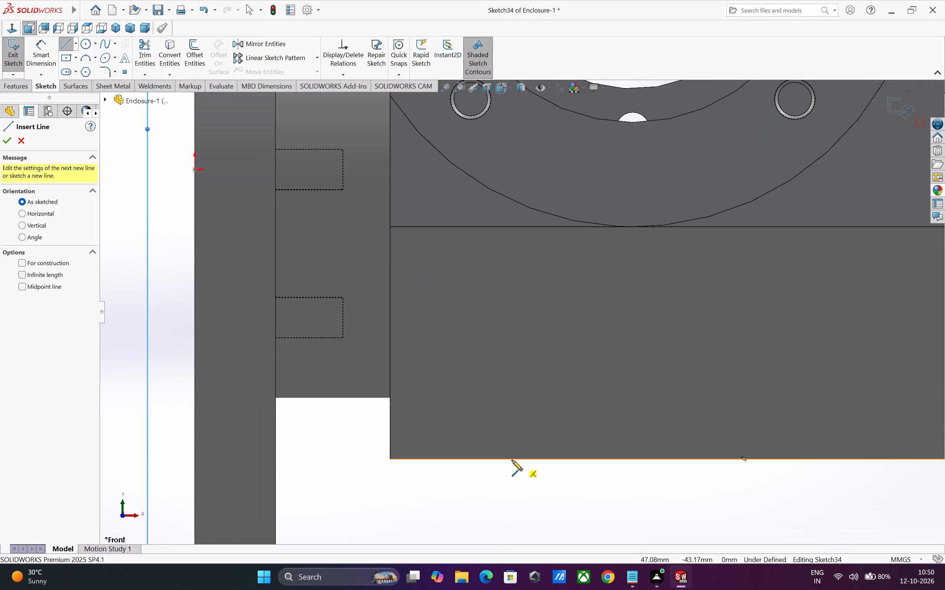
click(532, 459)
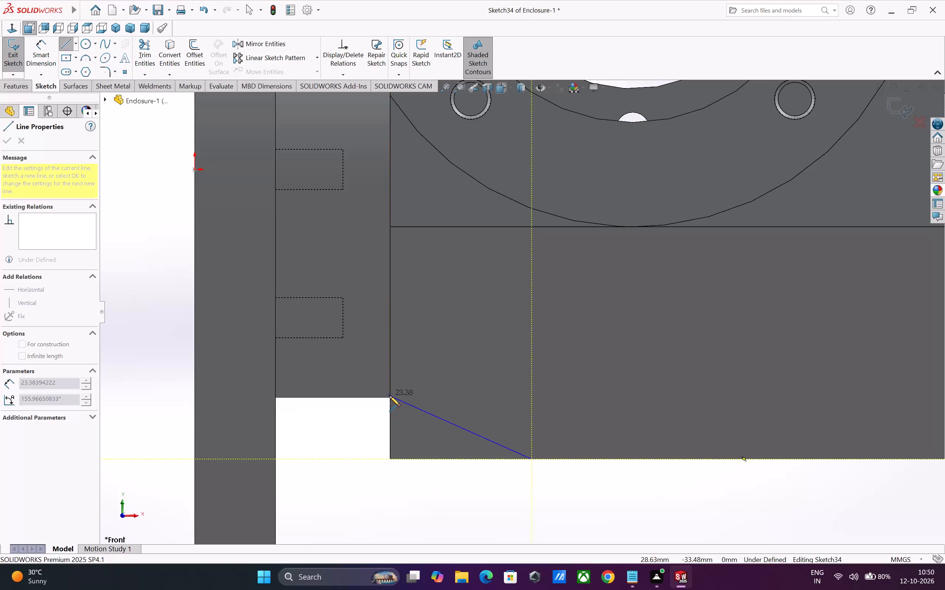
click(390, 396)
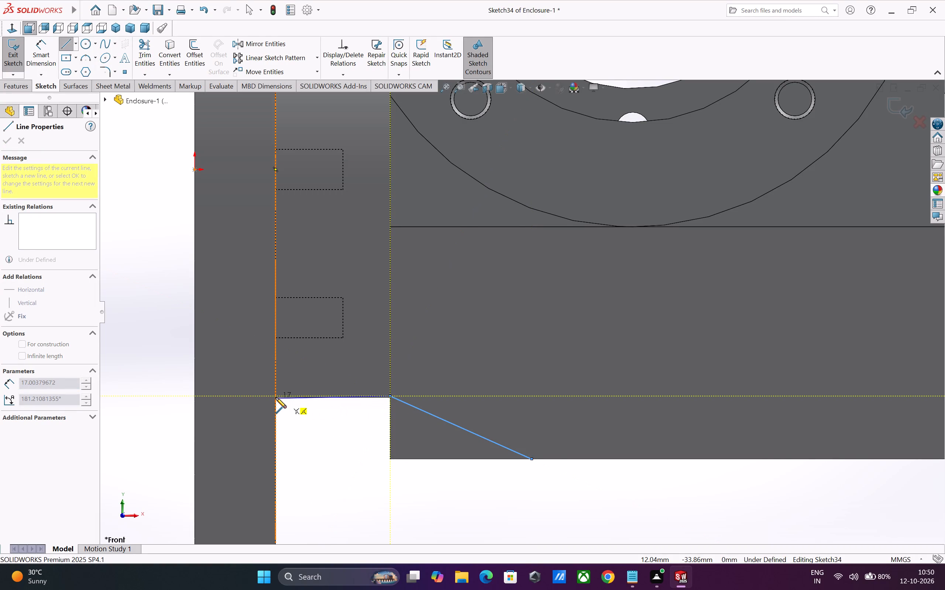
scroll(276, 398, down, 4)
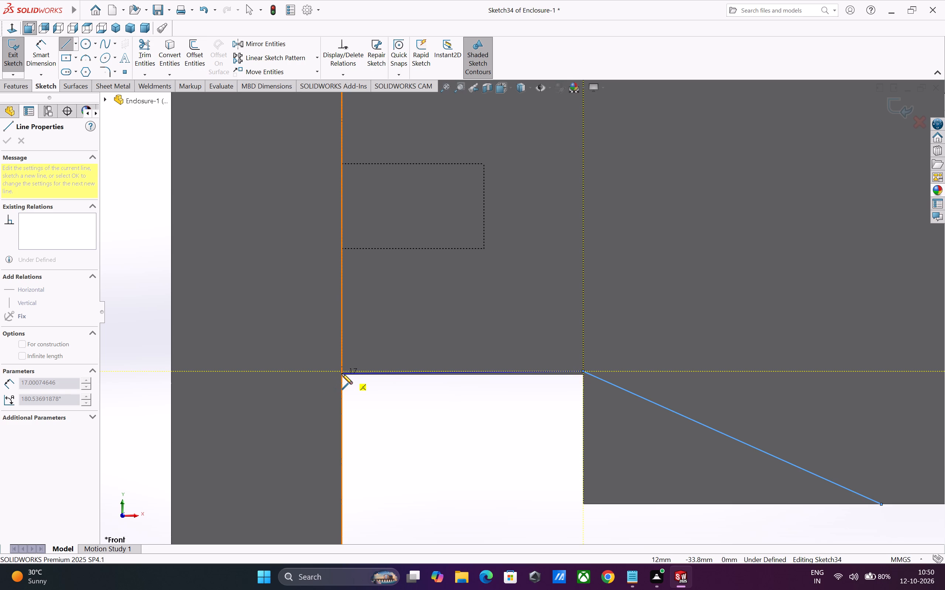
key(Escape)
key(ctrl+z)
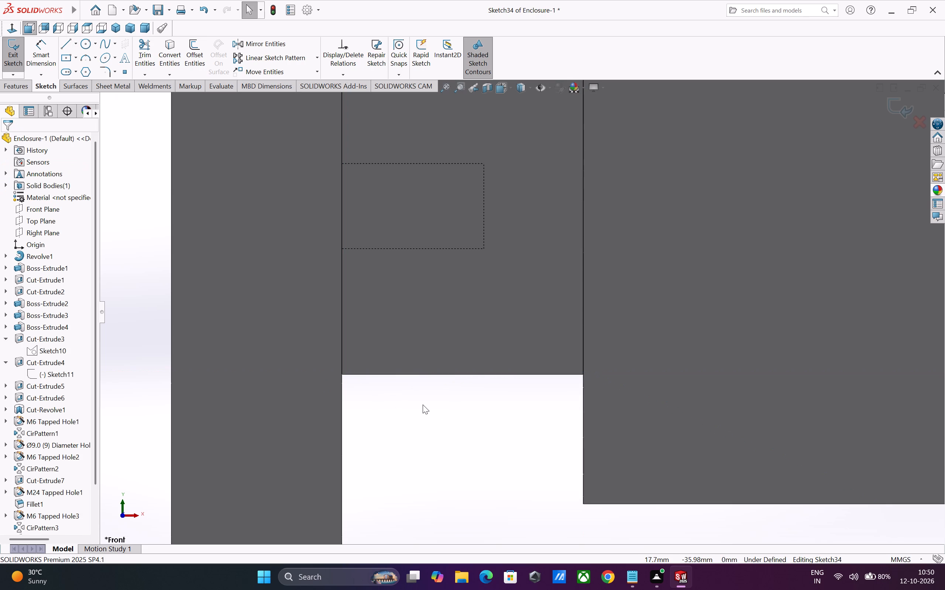
Draw a sloped line about 20.3 mm long from the cylinder's bottom edge up to the corner where the neck meets the cylinder.
click(70, 50)
scroll(504, 517, up, 3)
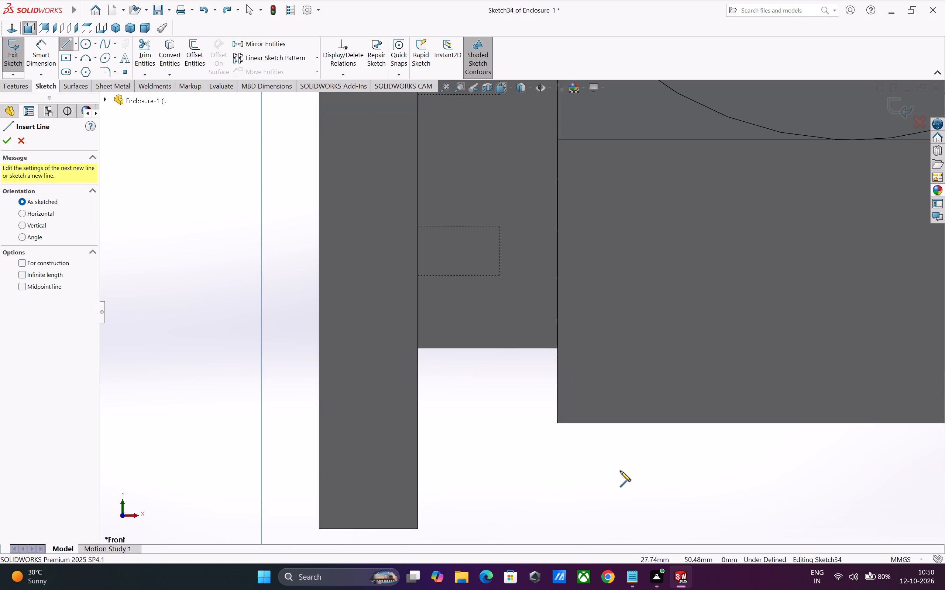
scroll(683, 432, down, 2)
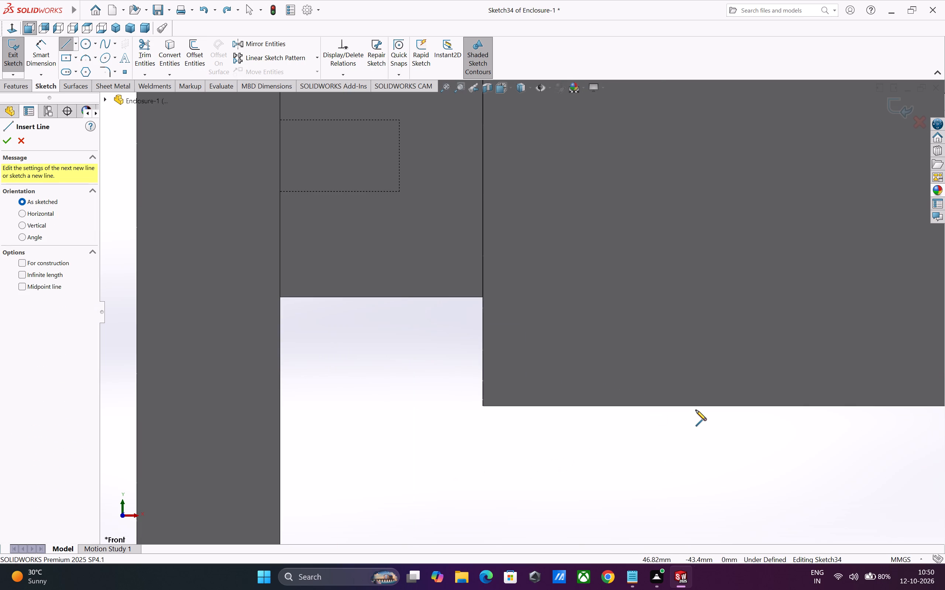
click(699, 406)
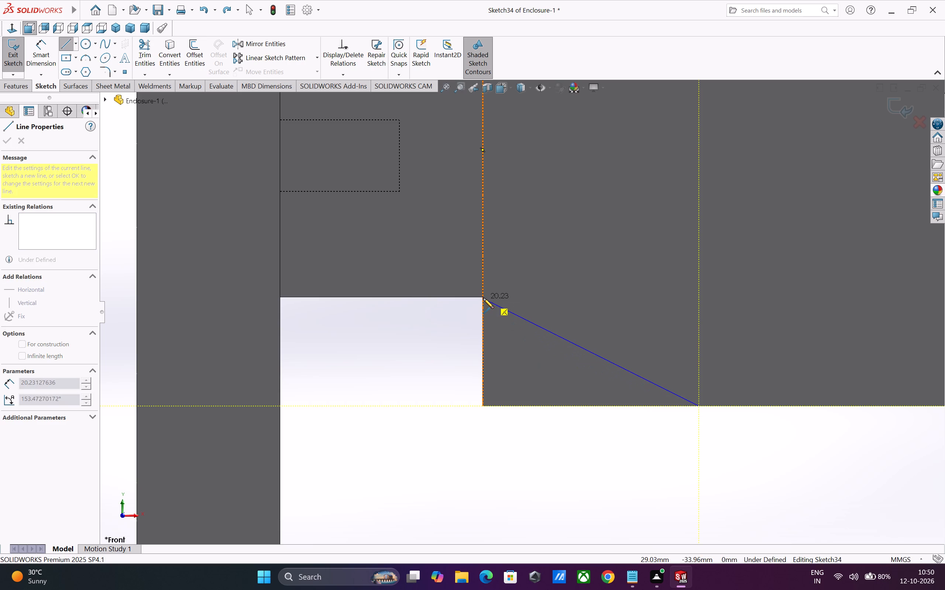
scroll(483, 298, down, 6)
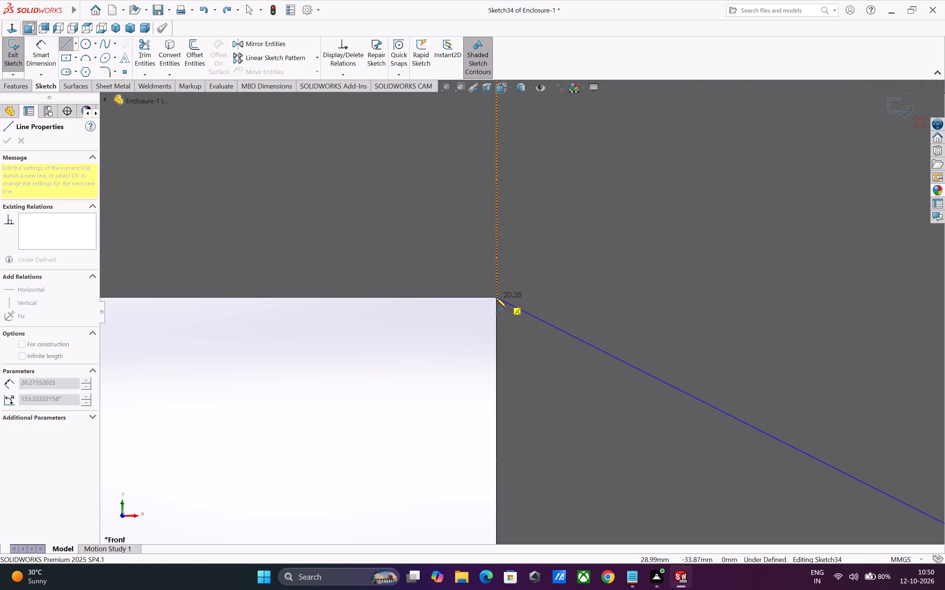
scroll(496, 298, down, 6)
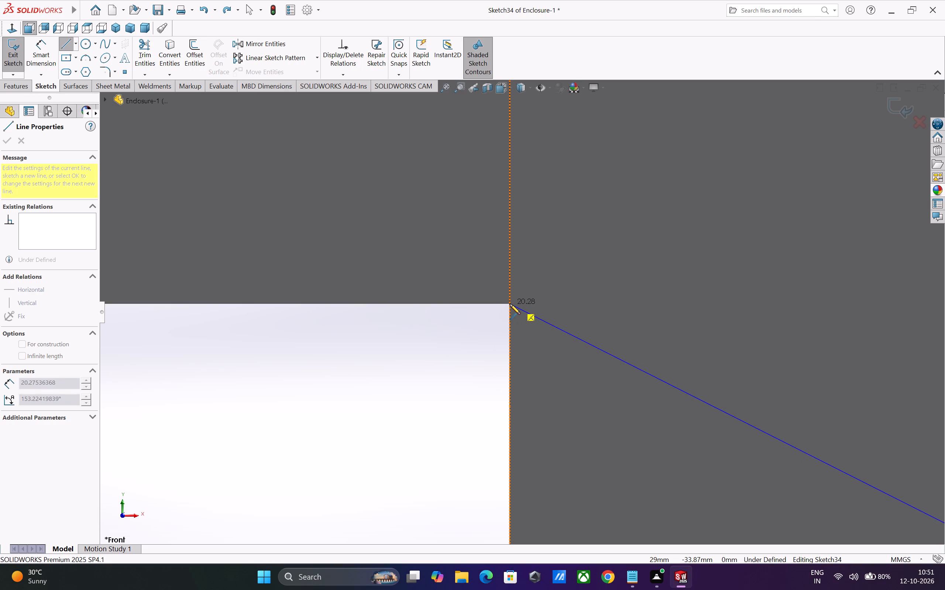
click(509, 304)
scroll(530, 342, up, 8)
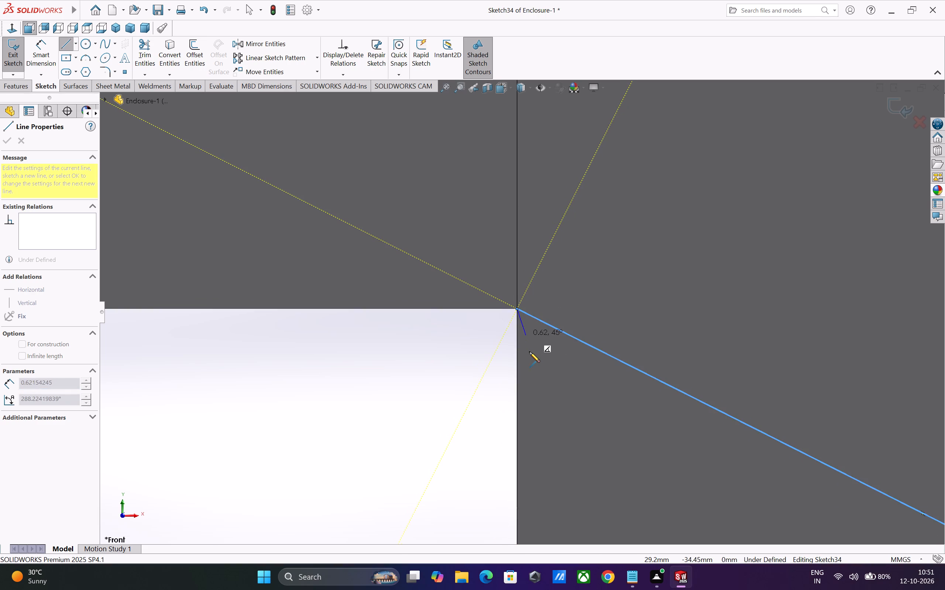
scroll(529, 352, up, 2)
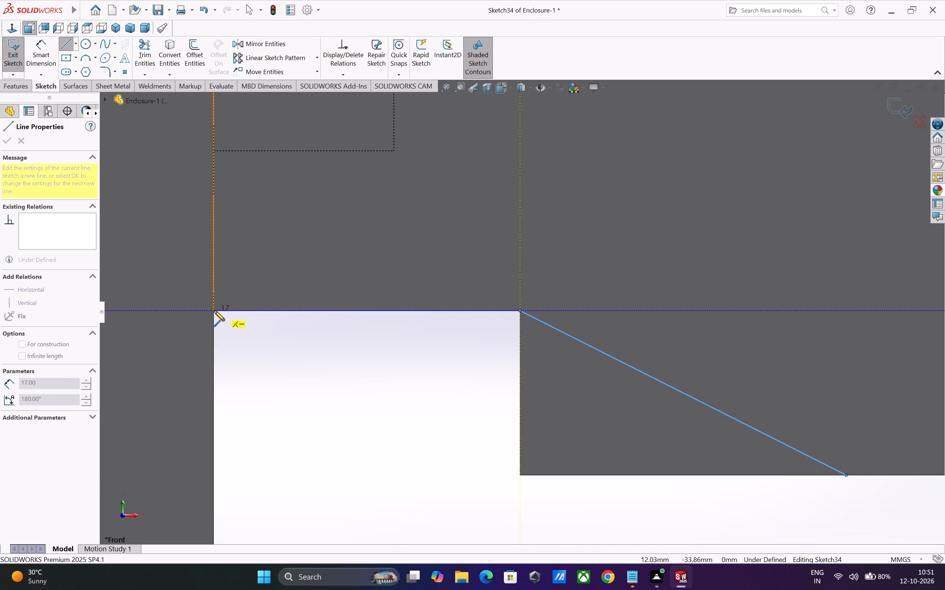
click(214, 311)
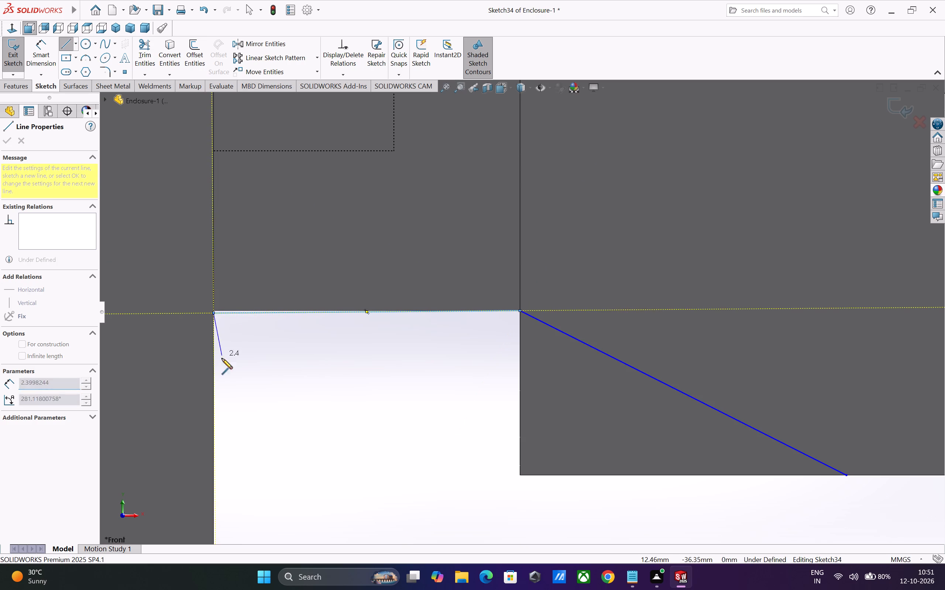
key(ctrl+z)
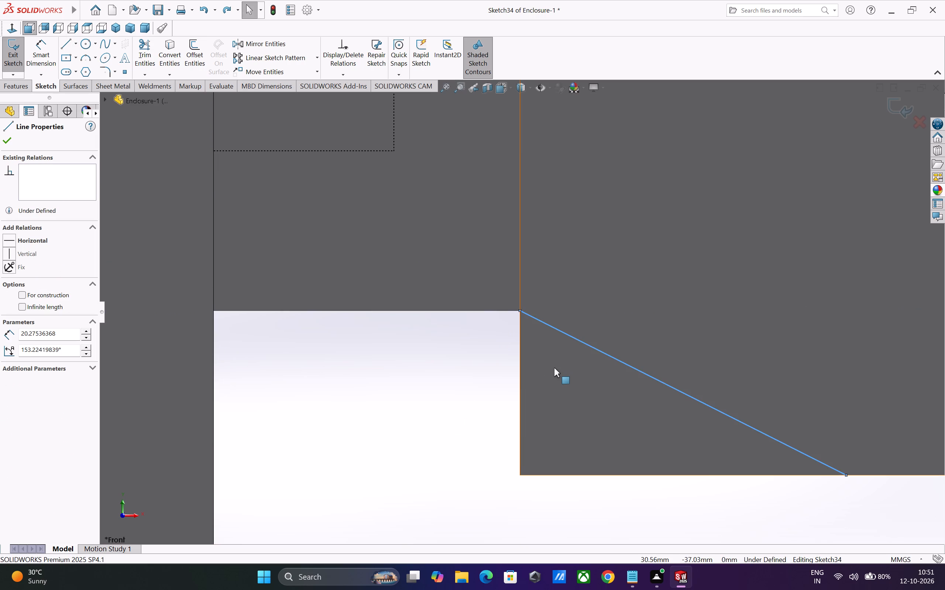
Close the profile with a 17 mm line along the neck, a 9.1 mm line down the flange face, and a horizontal line to the slope's lower end.
key(l)
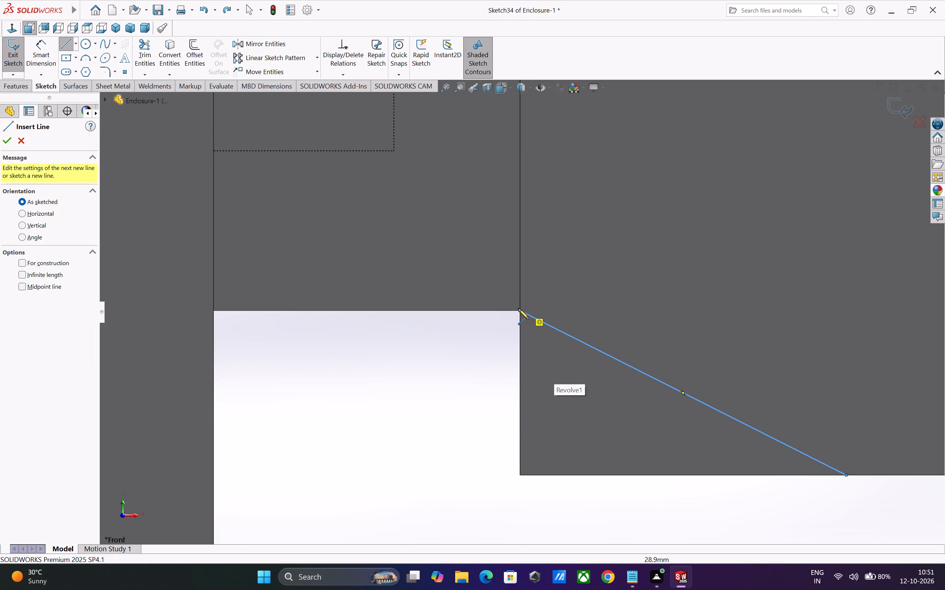
click(520, 310)
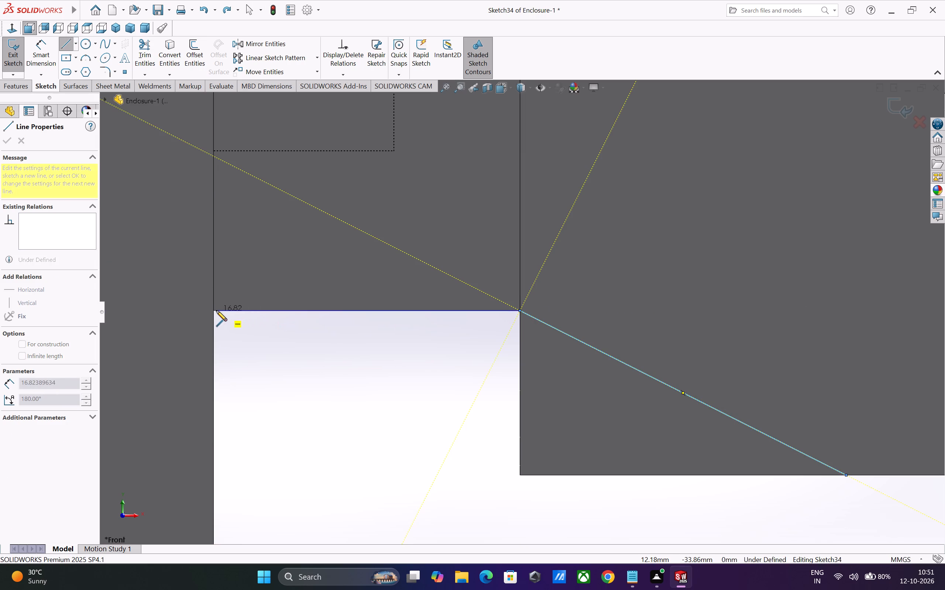
click(214, 310)
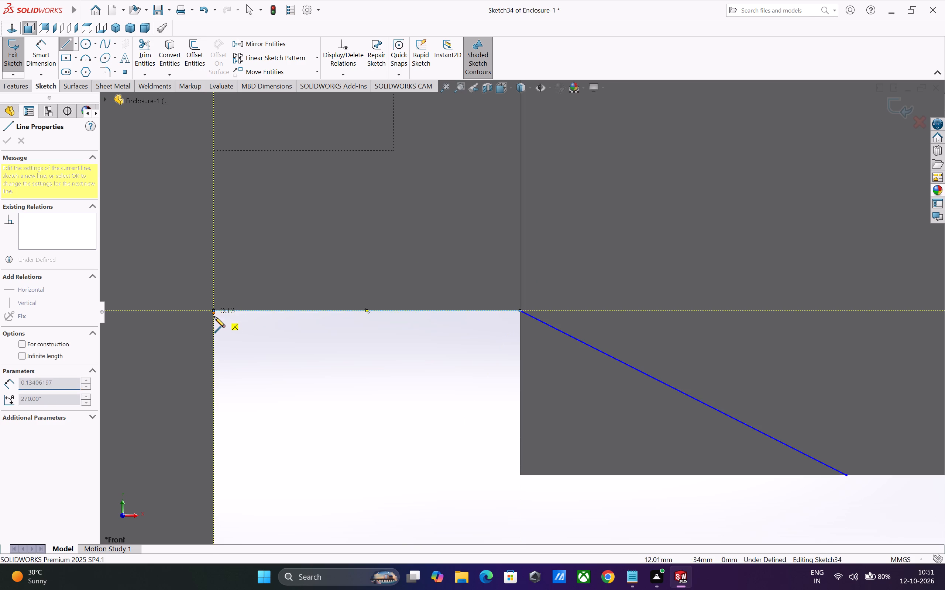
scroll(234, 380, up, 3)
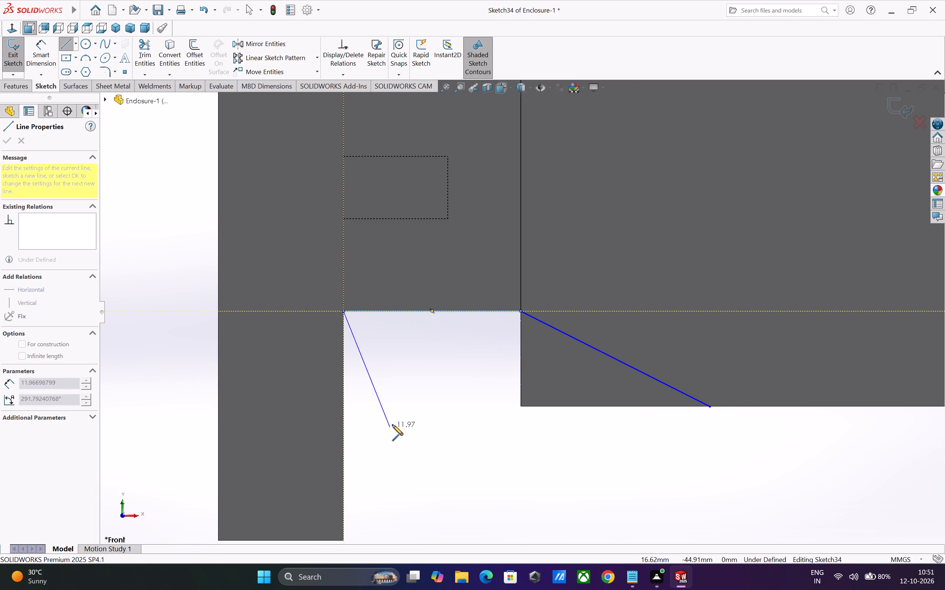
click(343, 406)
click(709, 407)
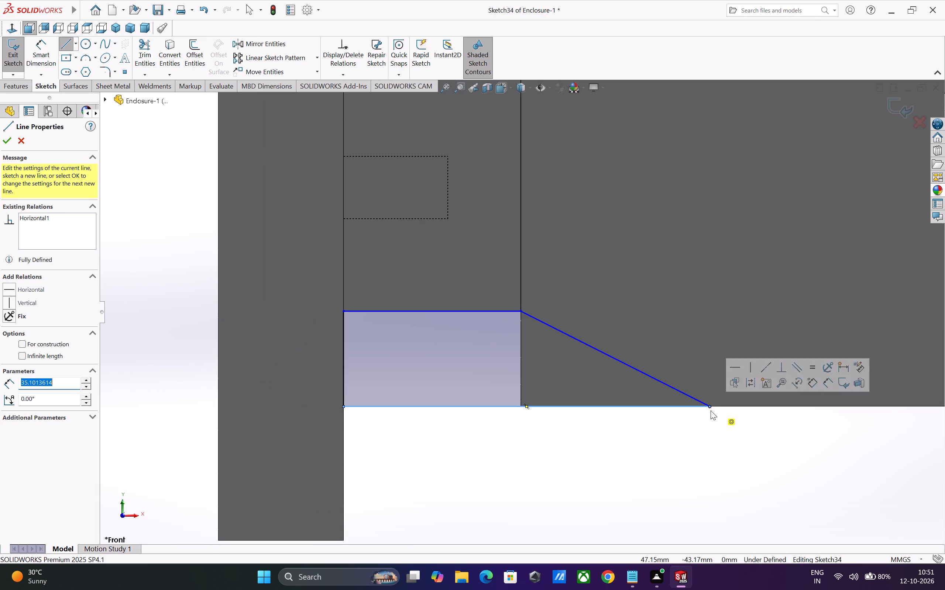
key(Escape)
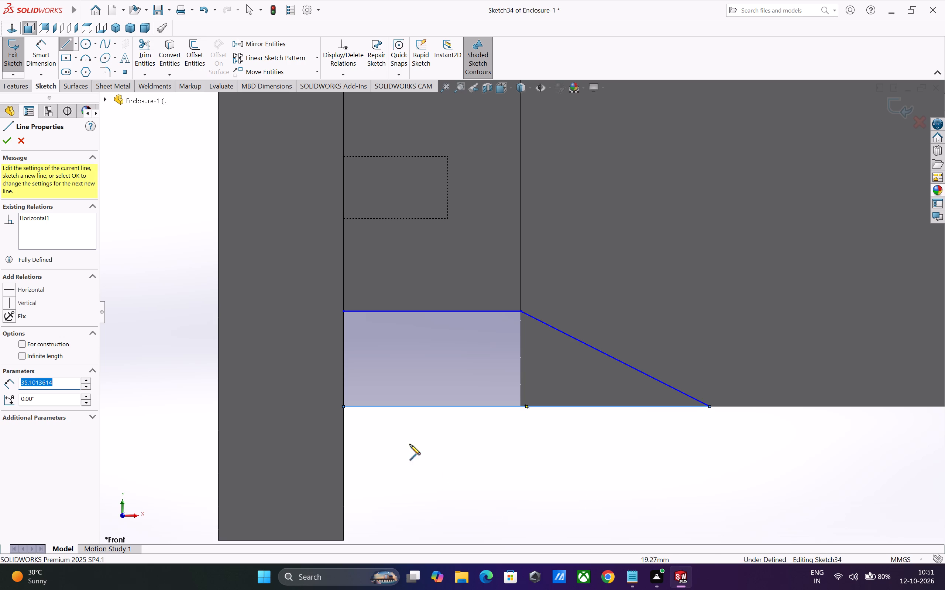
Dimension the horizontal distance from the cylinder's far end to the slope's lower end at 82 mm.
click(45, 64)
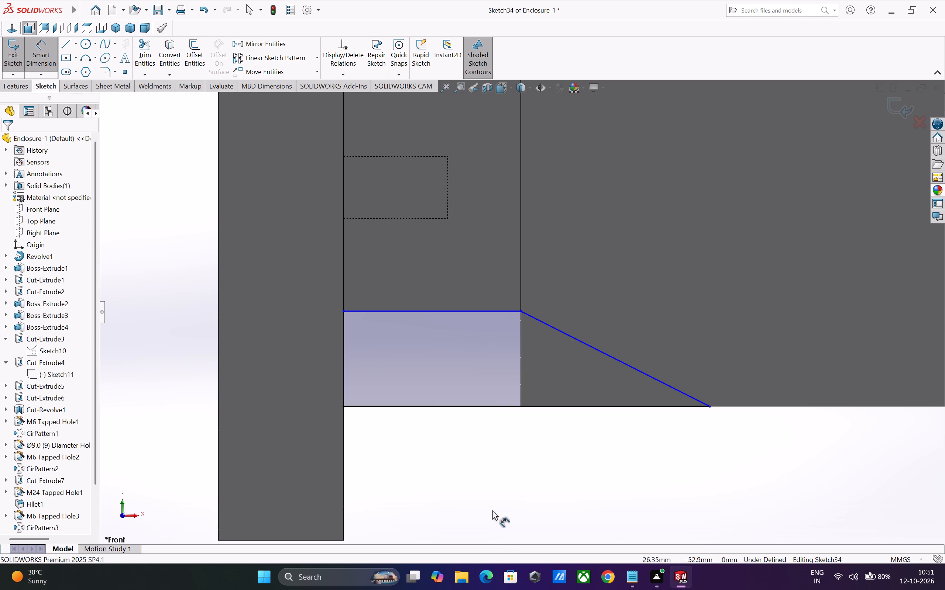
scroll(709, 455, up, 4)
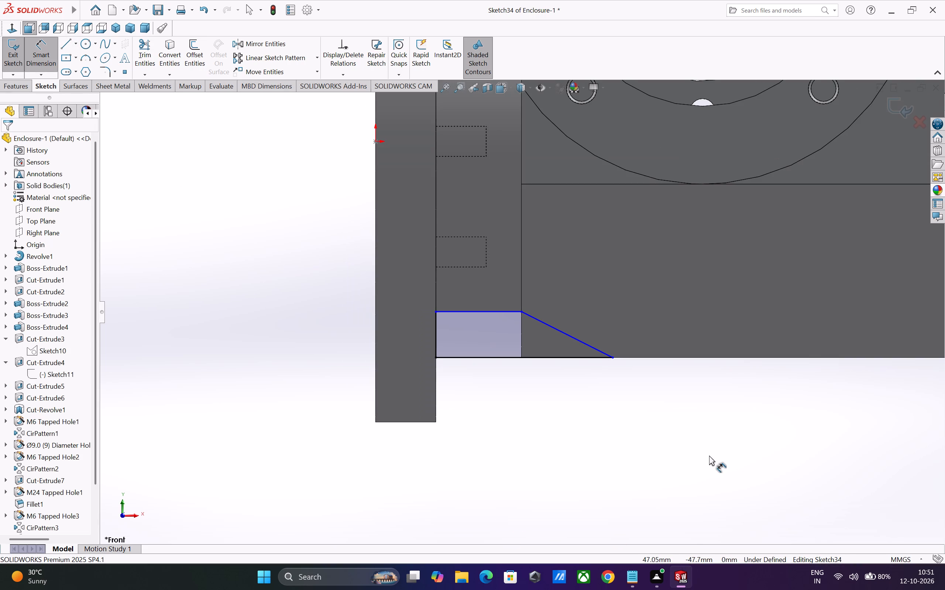
scroll(539, 485, up, 3)
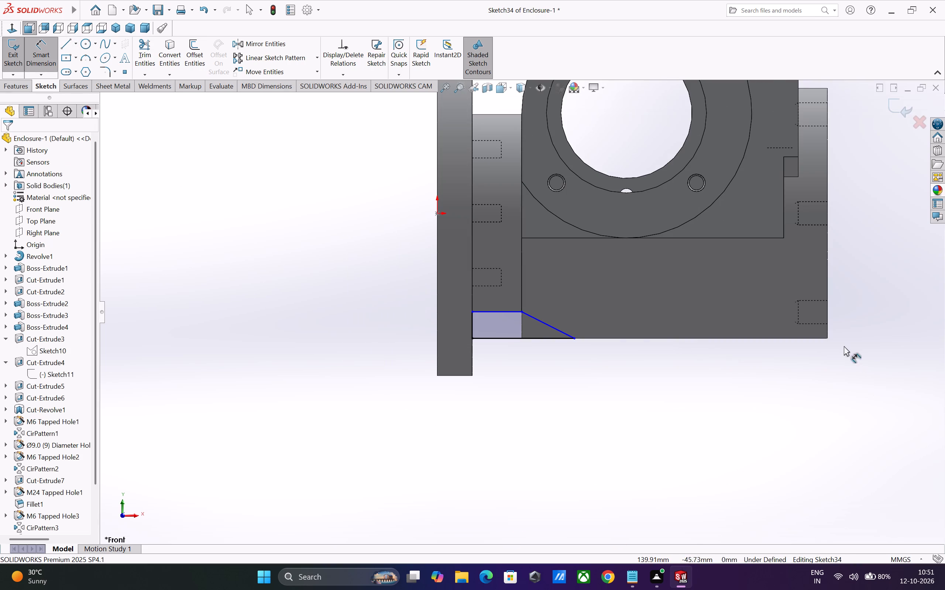
click(827, 332)
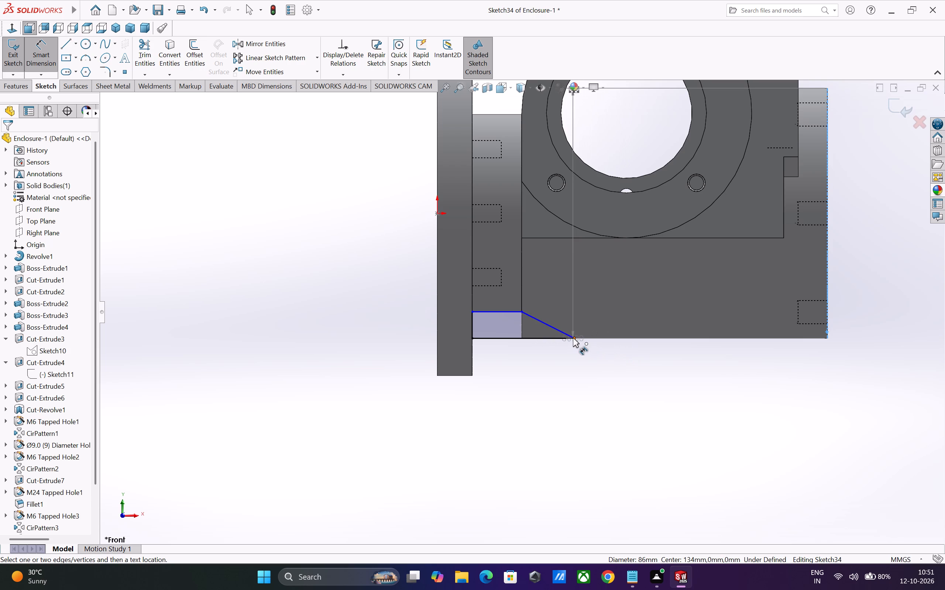
click(574, 338)
click(684, 399)
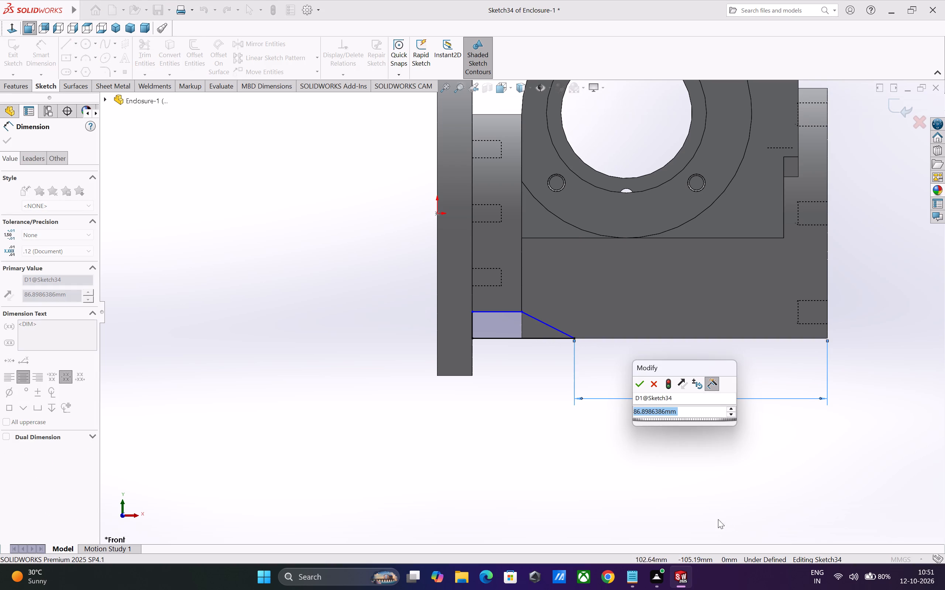
key(8)
key(2)
key(Return)
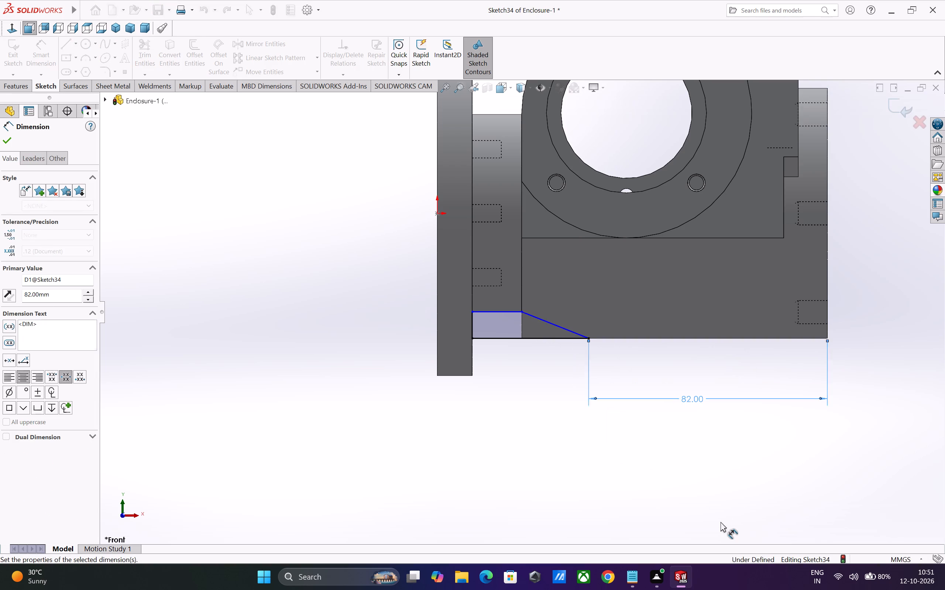
scroll(687, 457, up, 3)
scroll(609, 382, down, 3)
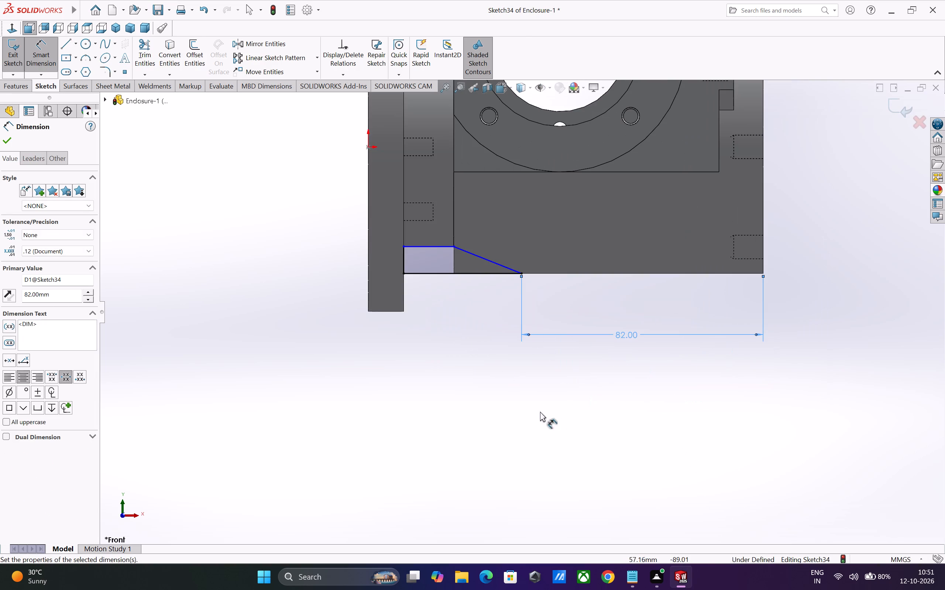
scroll(547, 419, up, 3)
scroll(425, 163, down, 1)
scroll(519, 356, down, 4)
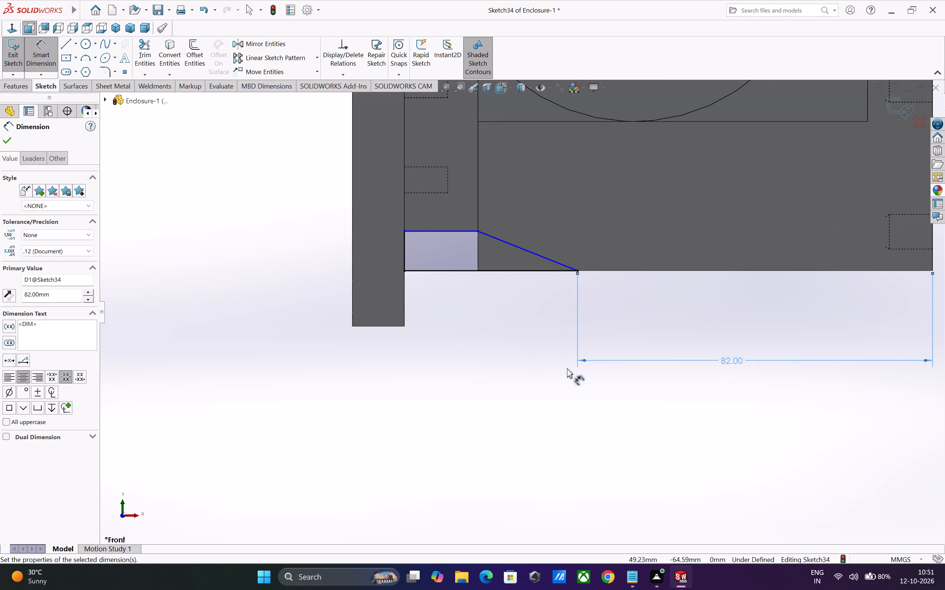
scroll(571, 381, up, 3)
scroll(541, 269, down, 6)
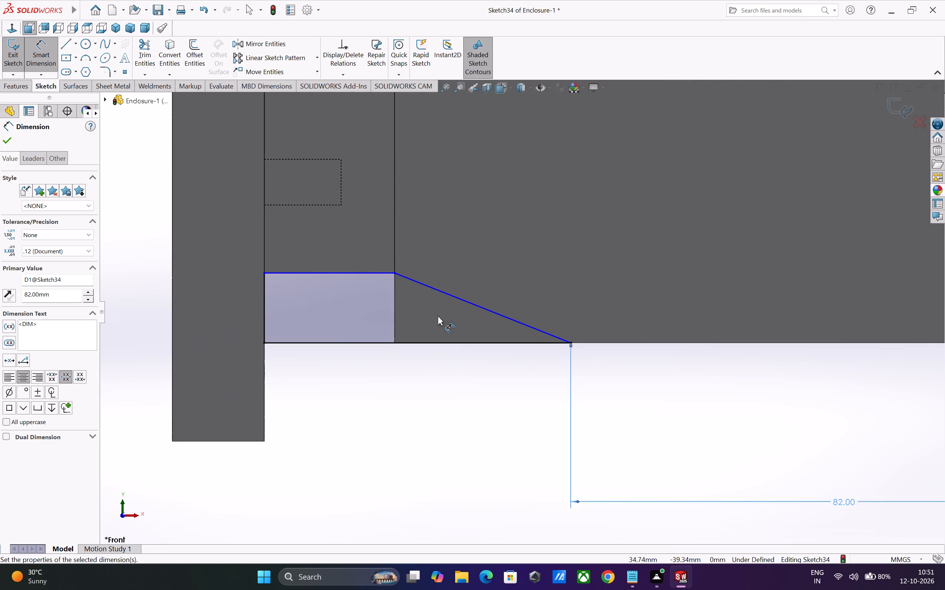
scroll(438, 316, down, 1)
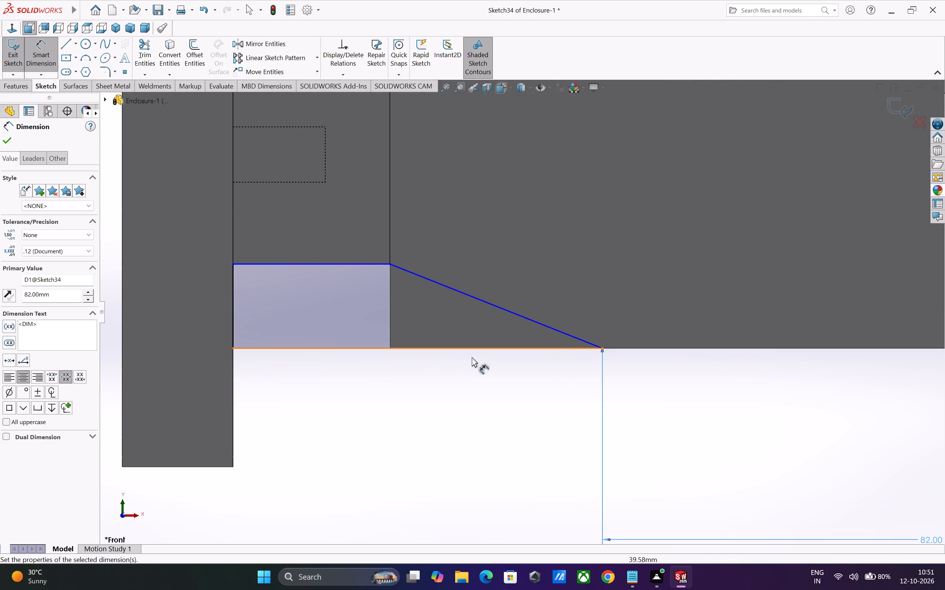
key(Escape)
key(Escape)
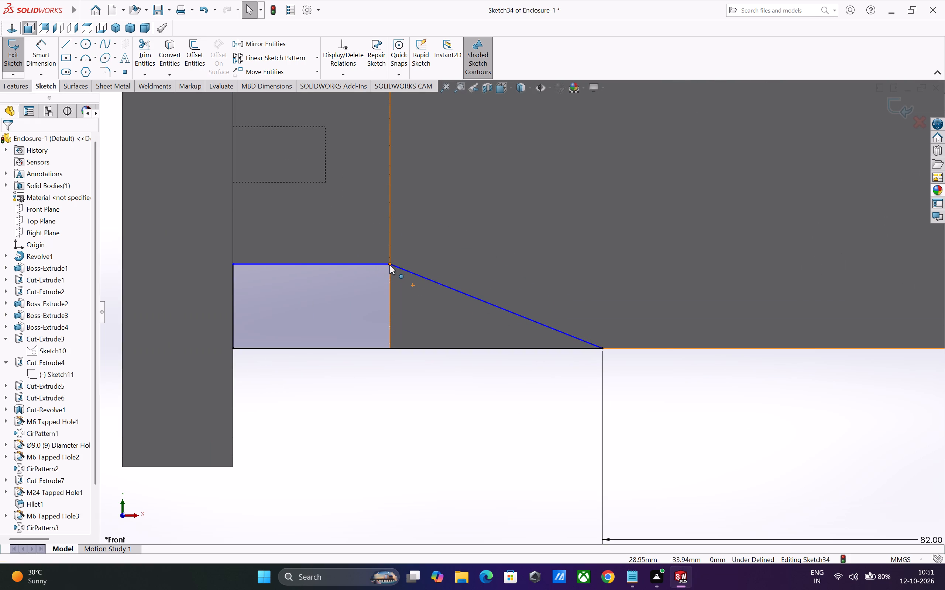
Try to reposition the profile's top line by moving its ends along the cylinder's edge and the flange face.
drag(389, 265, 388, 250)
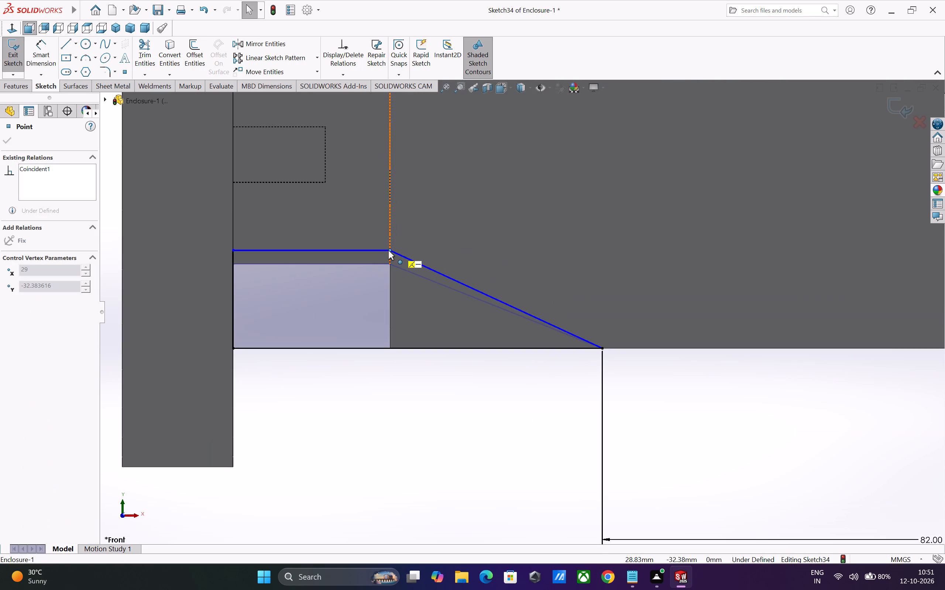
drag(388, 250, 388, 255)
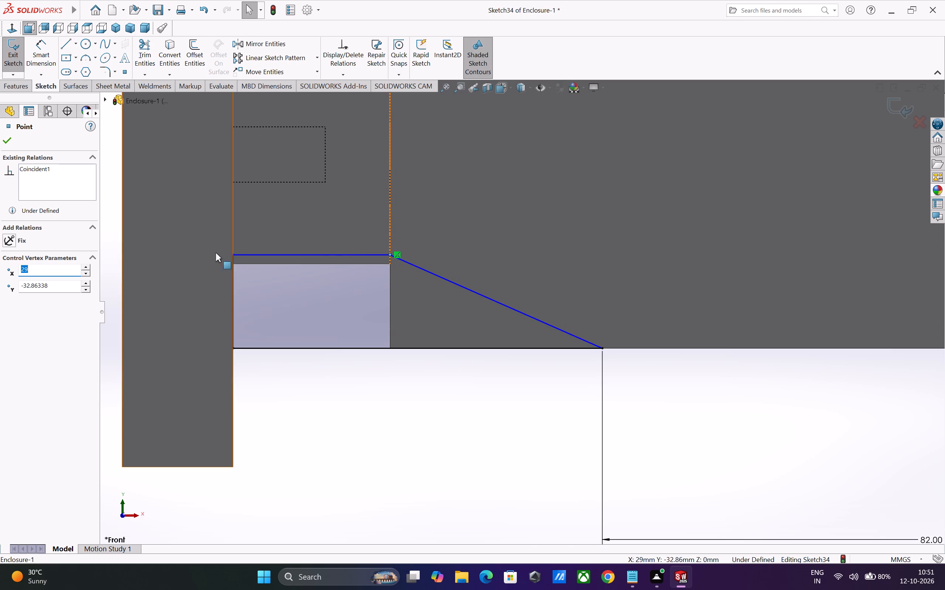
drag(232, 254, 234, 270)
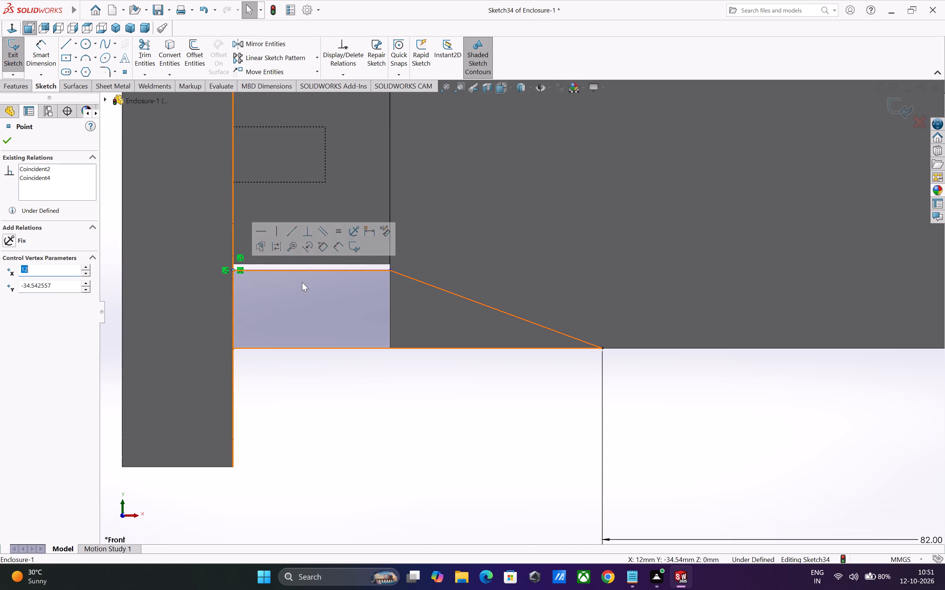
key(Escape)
Delete the coincident relations at the top line's flange end and the vertical sketch line along the flange face.
click(242, 270)
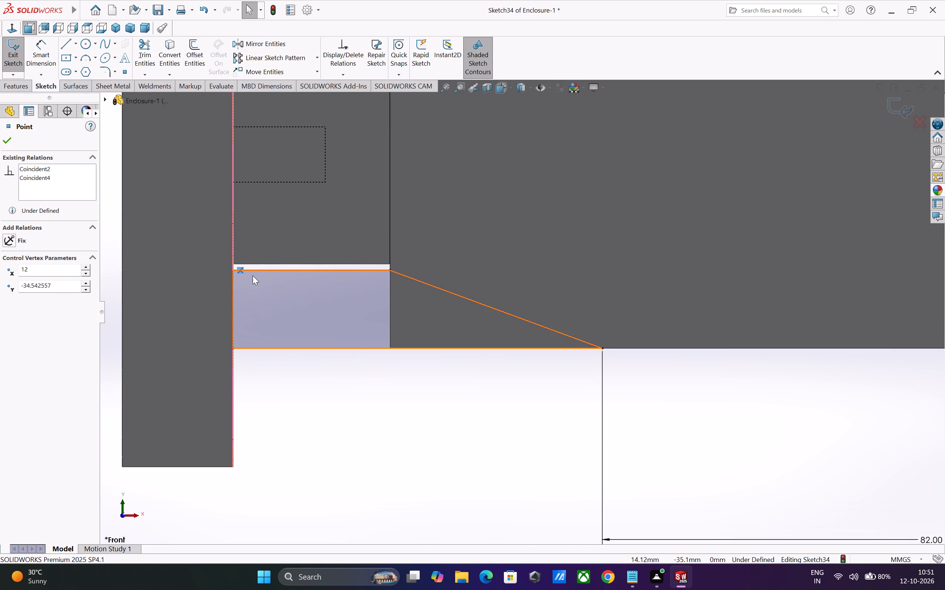
key(Delete)
click(237, 269)
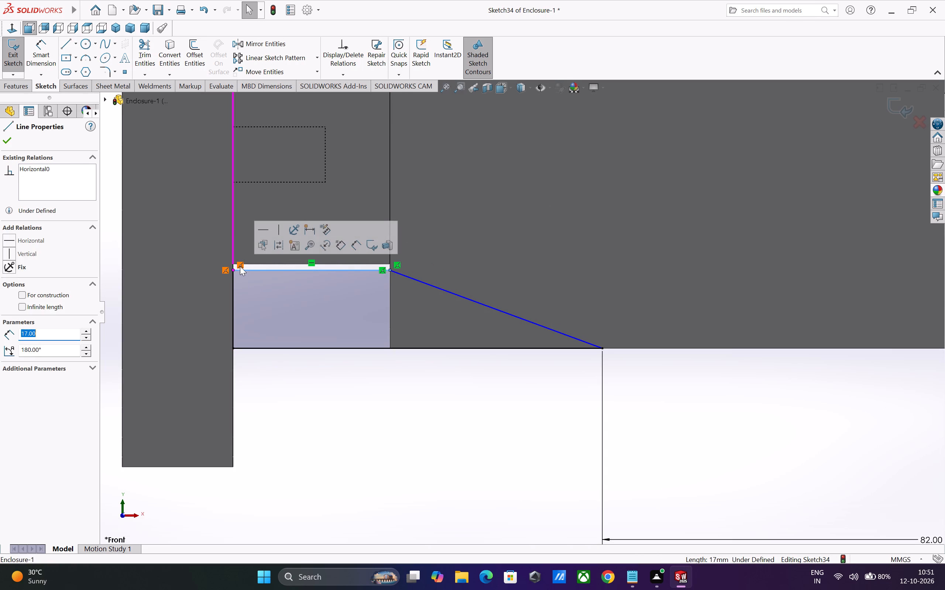
click(240, 266)
key(Delete)
click(248, 270)
click(234, 278)
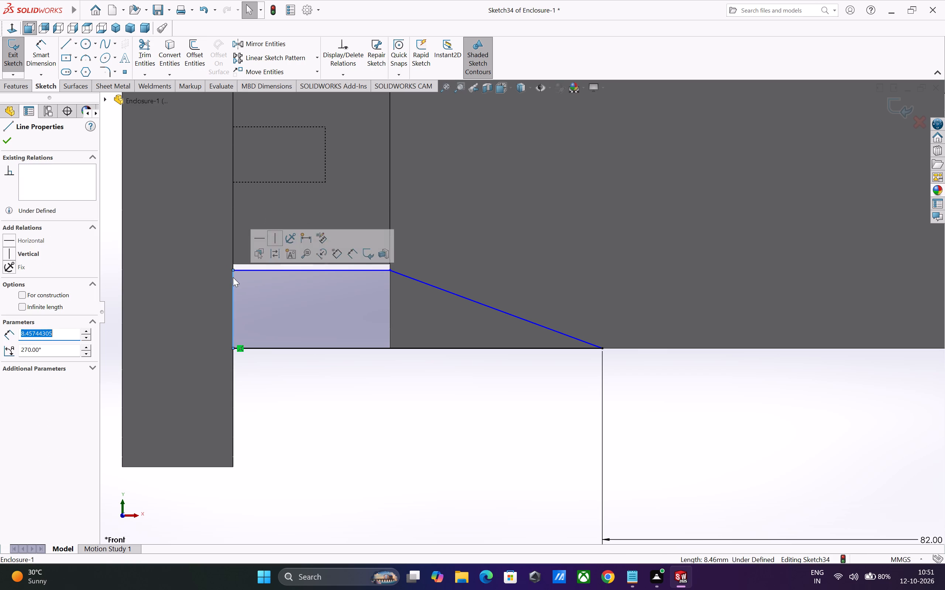
key(Delete)
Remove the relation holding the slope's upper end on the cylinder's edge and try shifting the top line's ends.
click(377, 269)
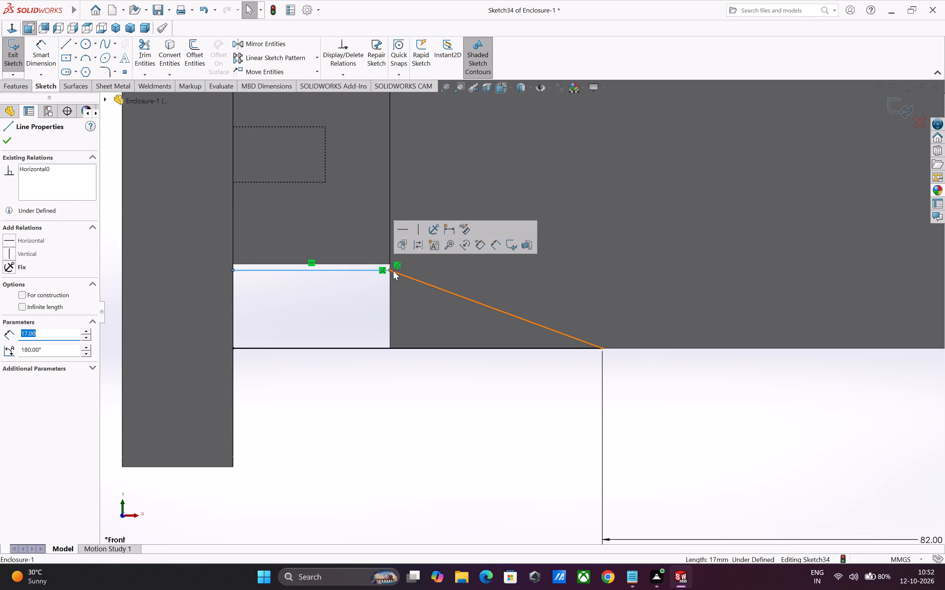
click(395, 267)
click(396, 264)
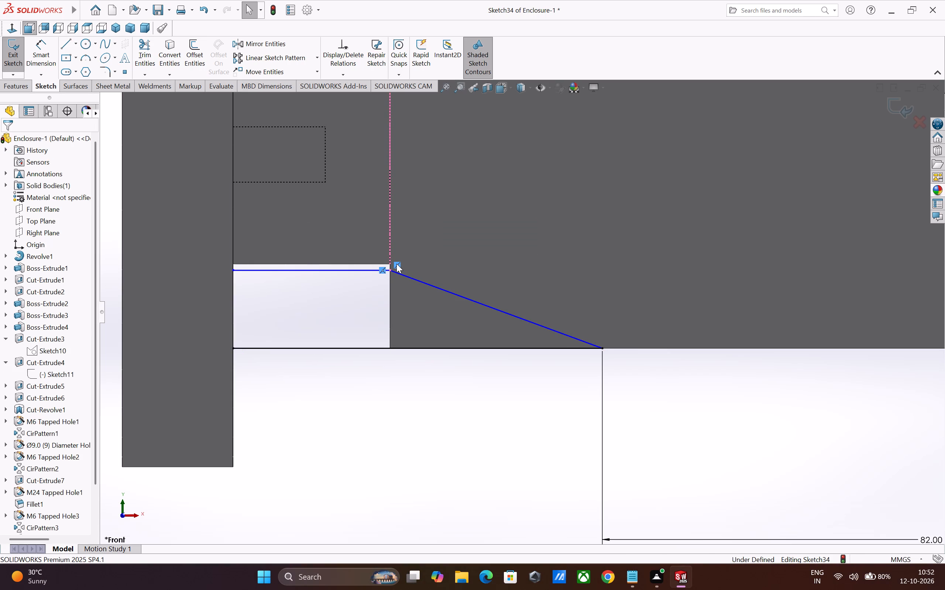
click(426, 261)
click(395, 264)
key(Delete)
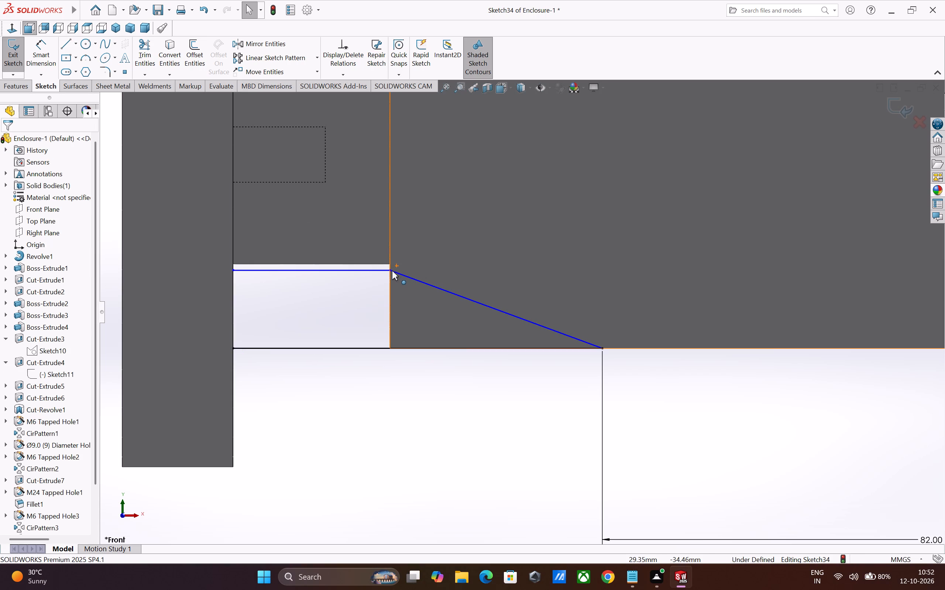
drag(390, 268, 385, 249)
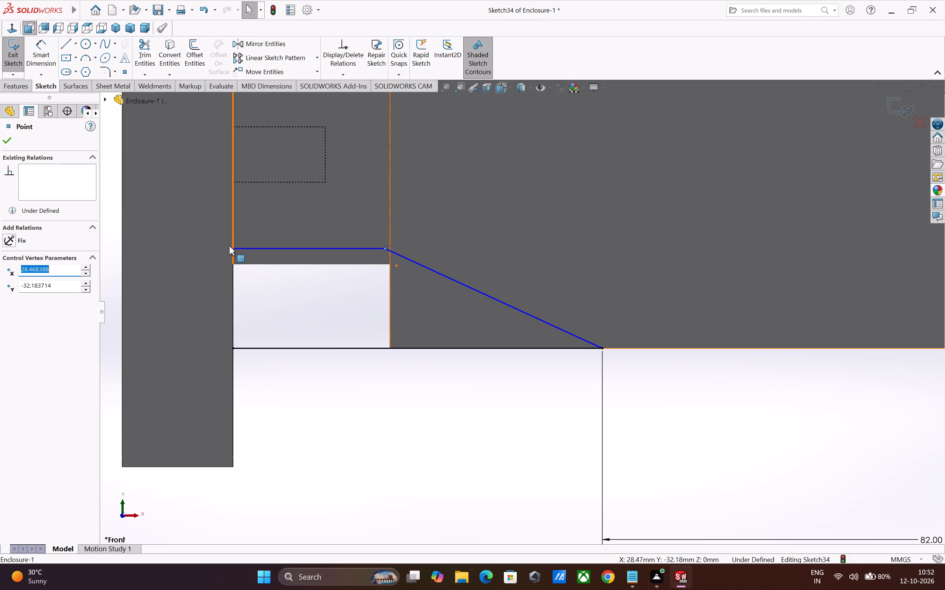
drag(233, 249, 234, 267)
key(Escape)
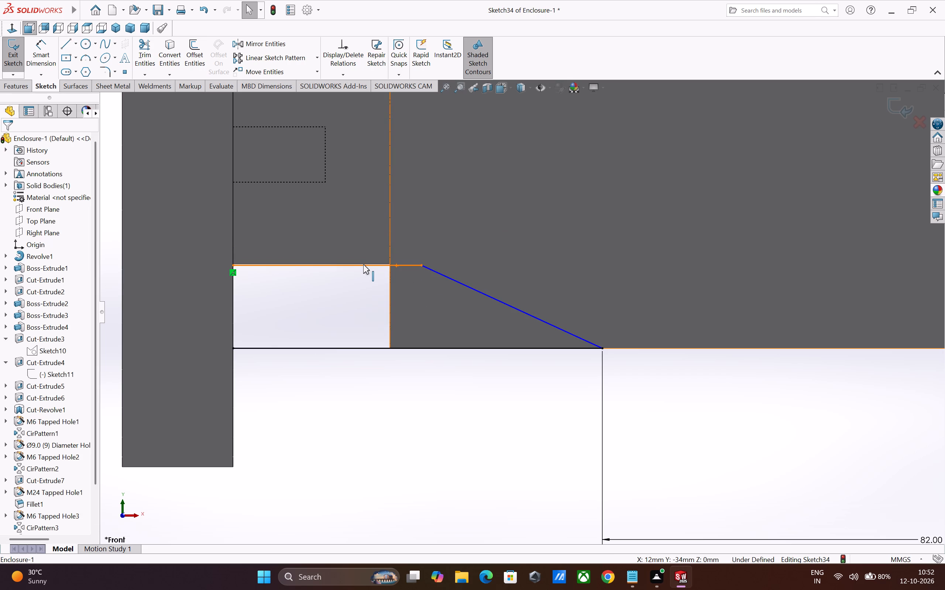
Delete the profile's top line.
click(363, 264)
key(Delete)
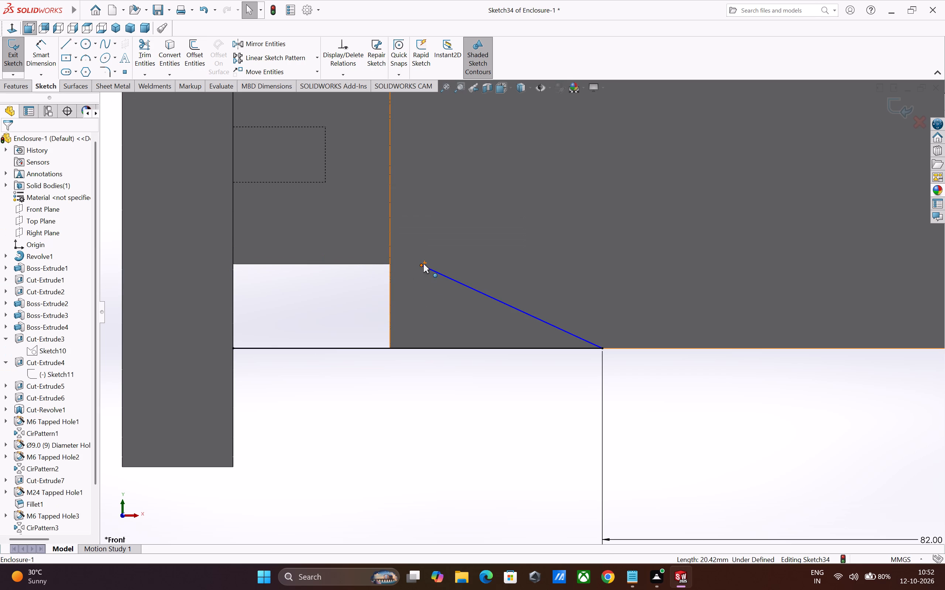
Move the slope's upper end onto the cylinder's end edge, about 28.7 mm below the origin.
drag(422, 264, 384, 222)
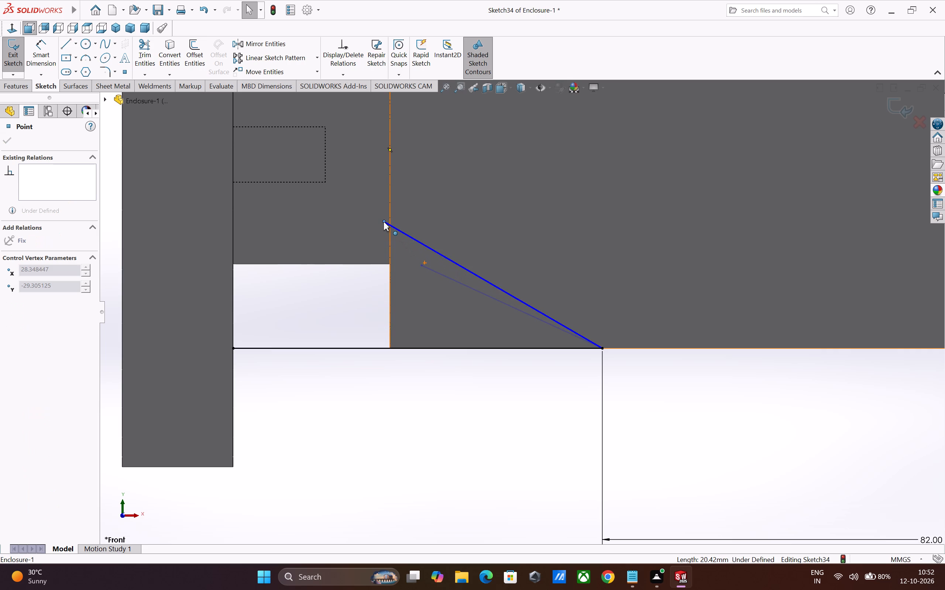
drag(384, 222, 389, 216)
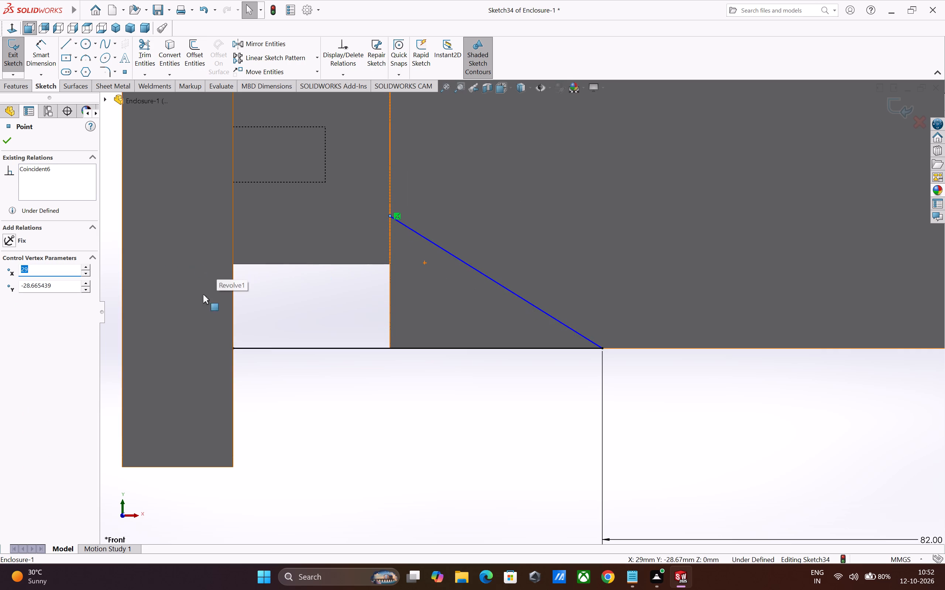
Close the profile with a vertical line up the flange face and a sloping line about 17.5 mm long to the slope's upper end.
key(l)
key(Return)
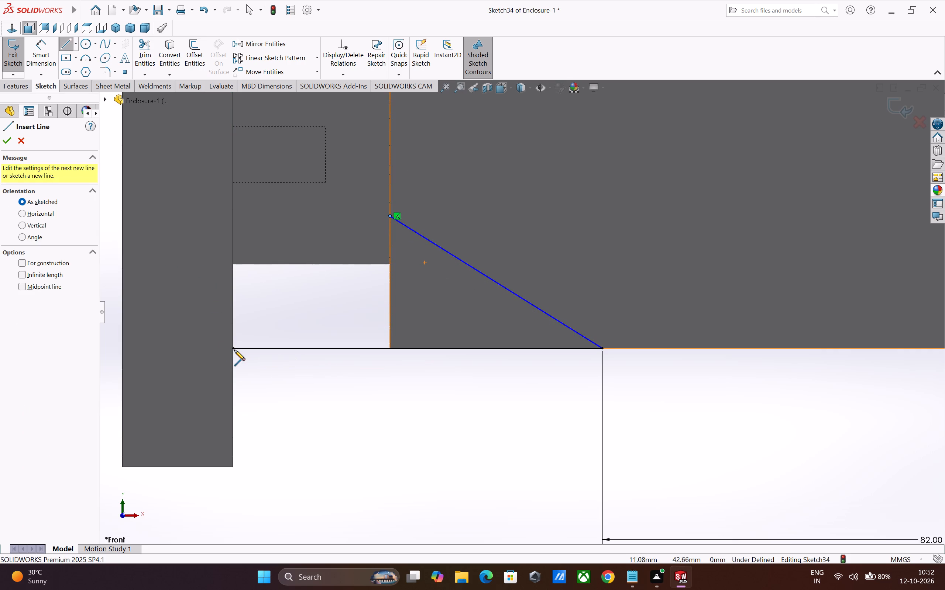
click(233, 349)
click(234, 256)
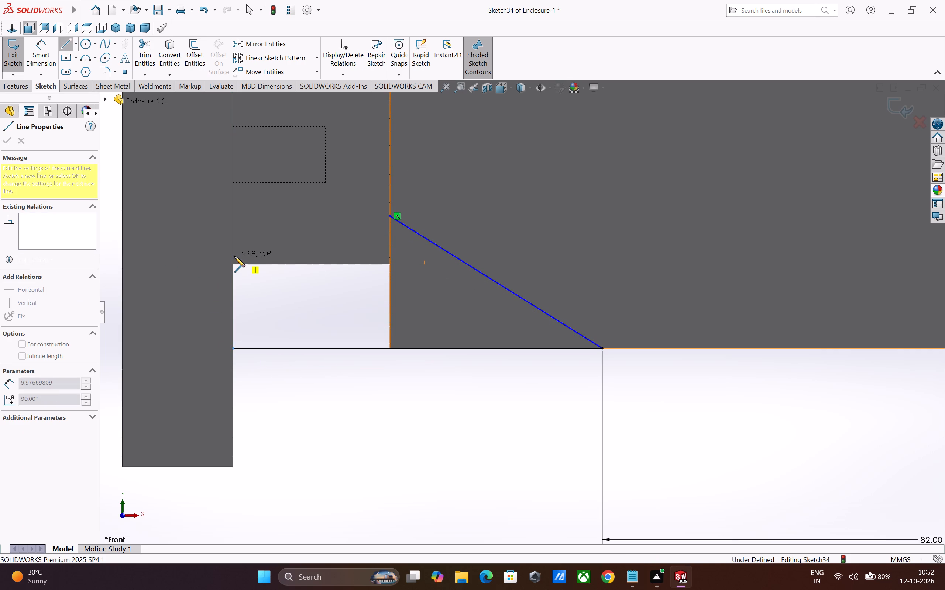
click(391, 216)
key(Escape)
key(Escape)
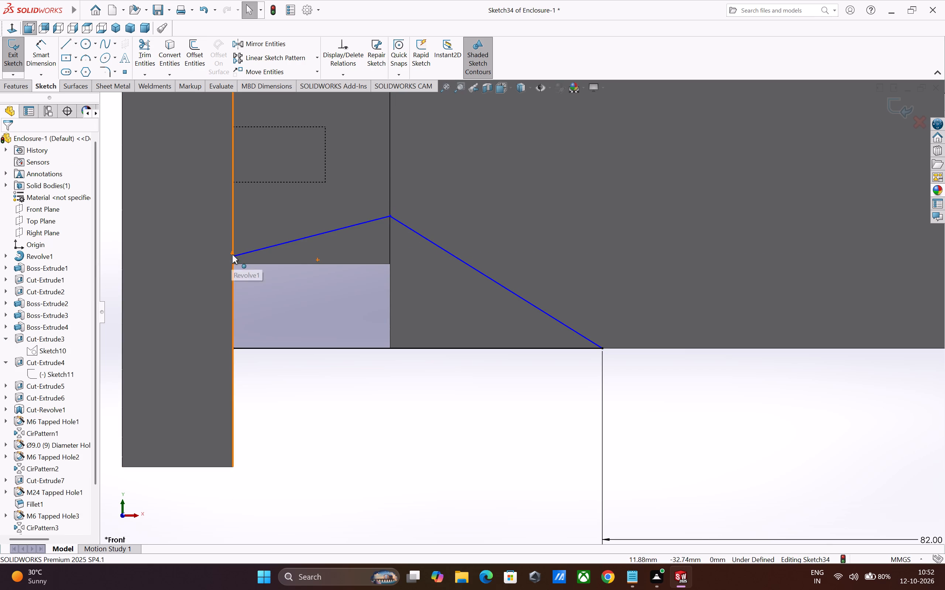
Move the profile's upper corner on the flange face down to the neck's lower edge, about 33.9 mm below the origin.
drag(232, 254, 233, 264)
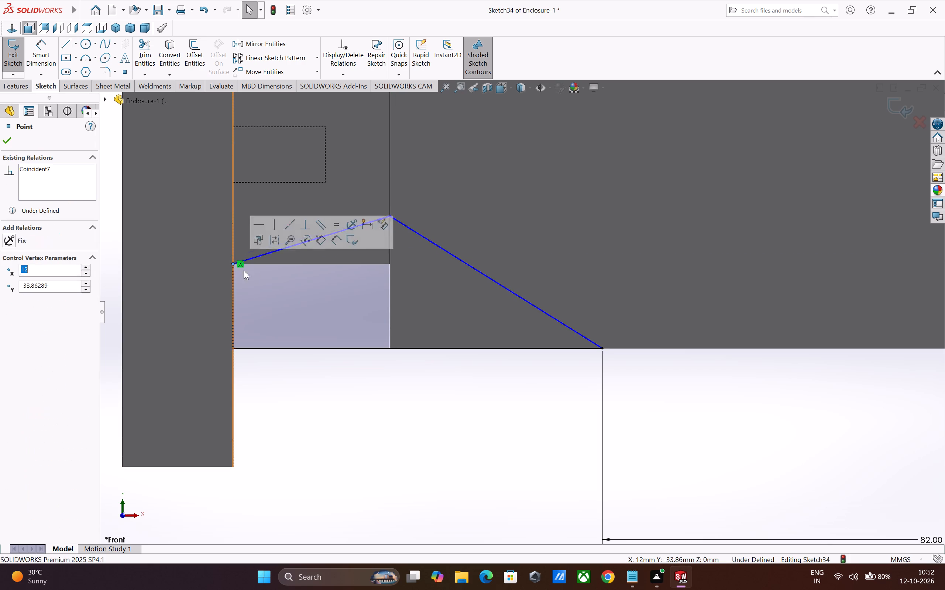
key(Escape)
key(Escape)
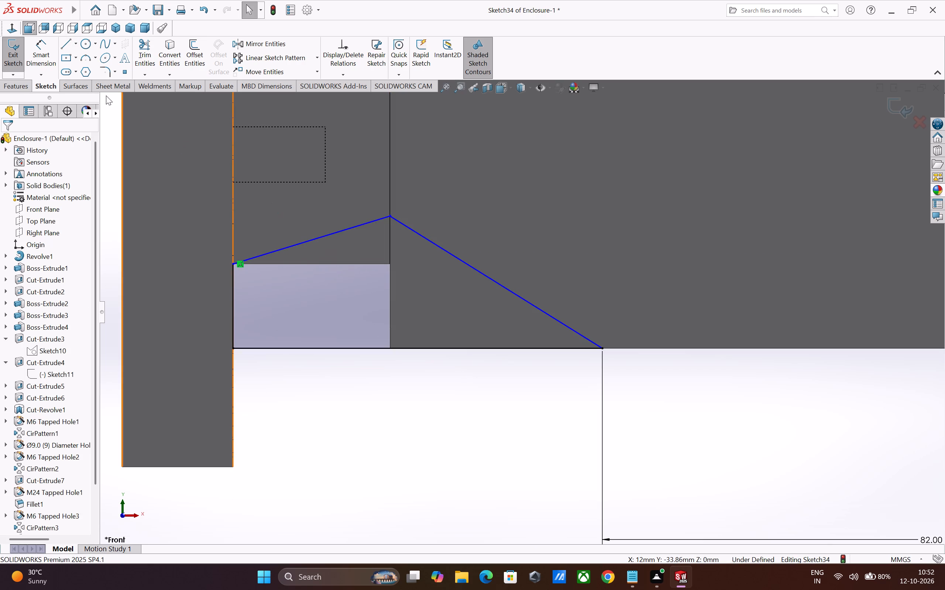
Dimension the sloping line's angle from the horizontal at its upper end and set it to 30 degrees.
click(45, 51)
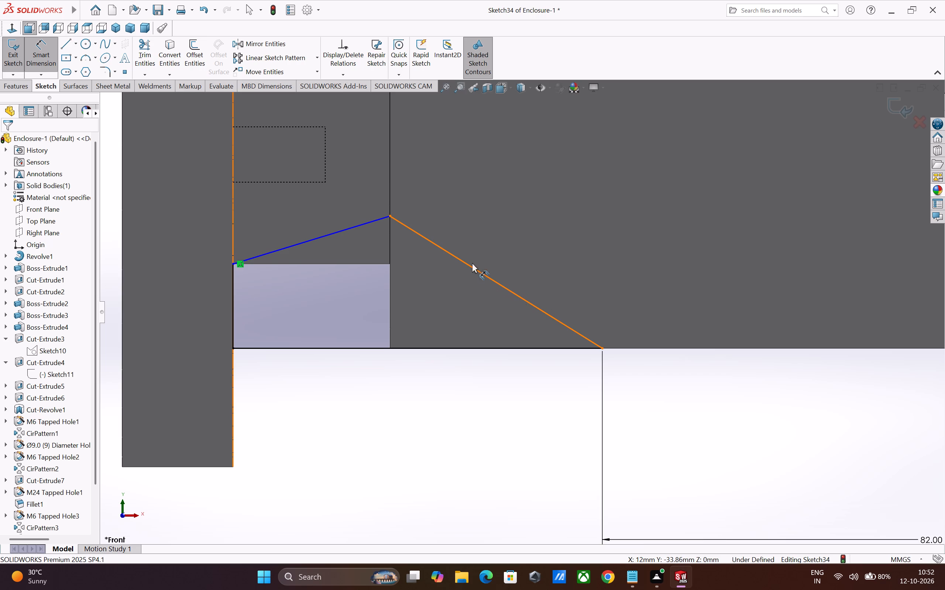
click(390, 215)
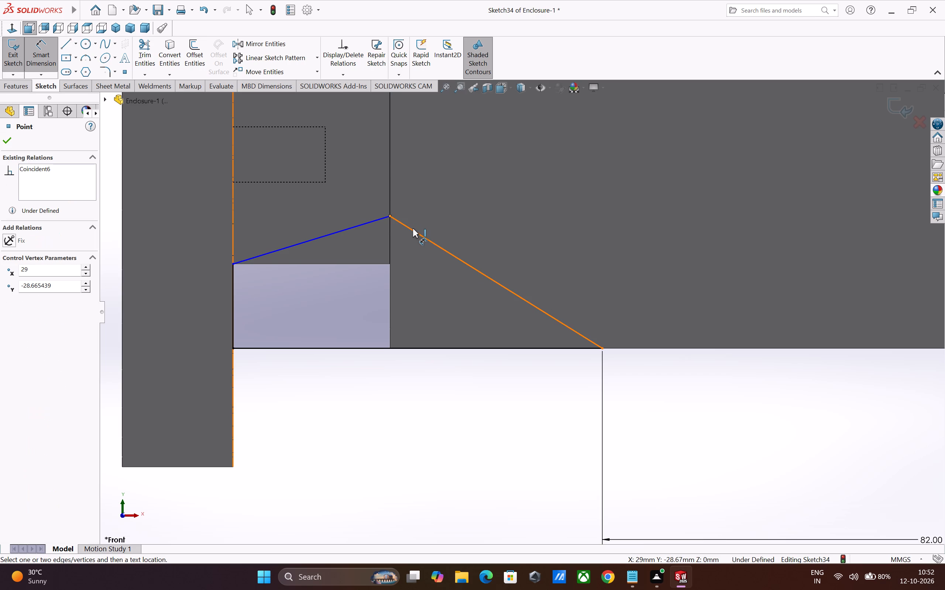
click(413, 229)
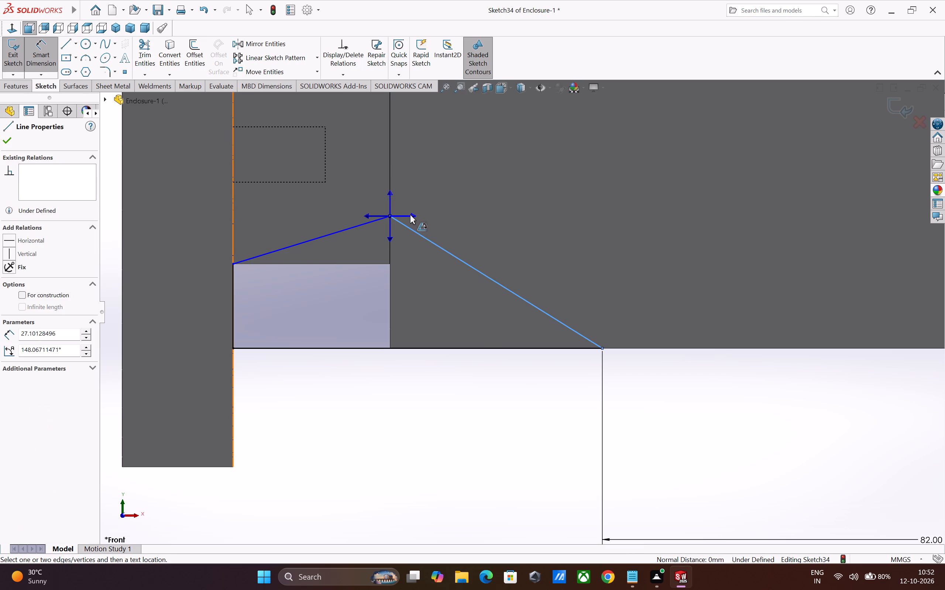
click(410, 214)
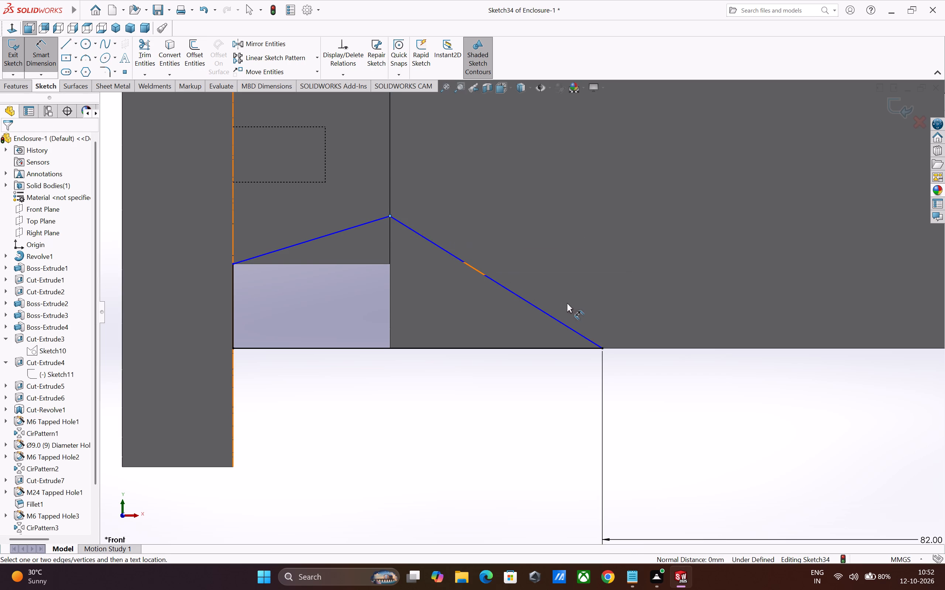
click(450, 253)
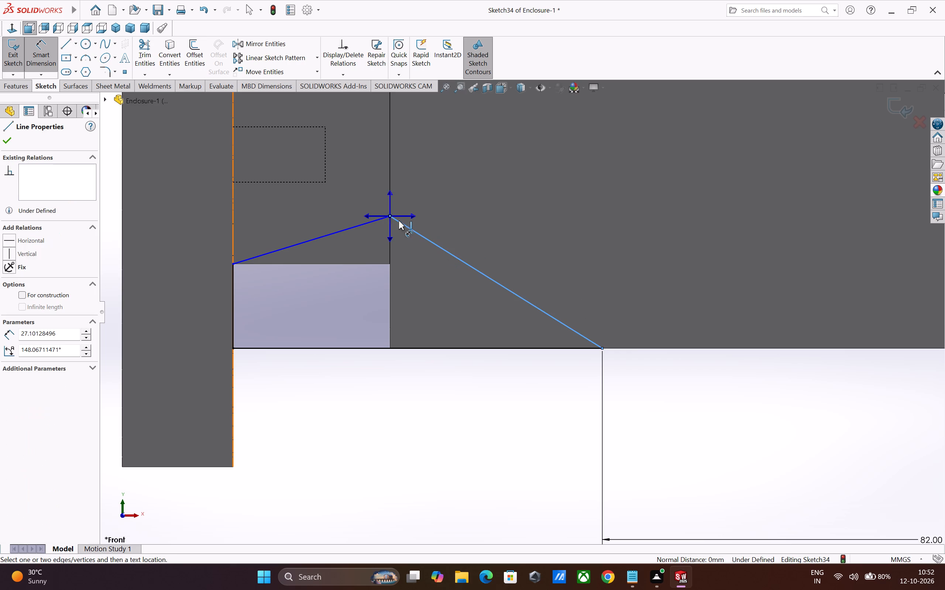
drag(410, 215, 410, 225)
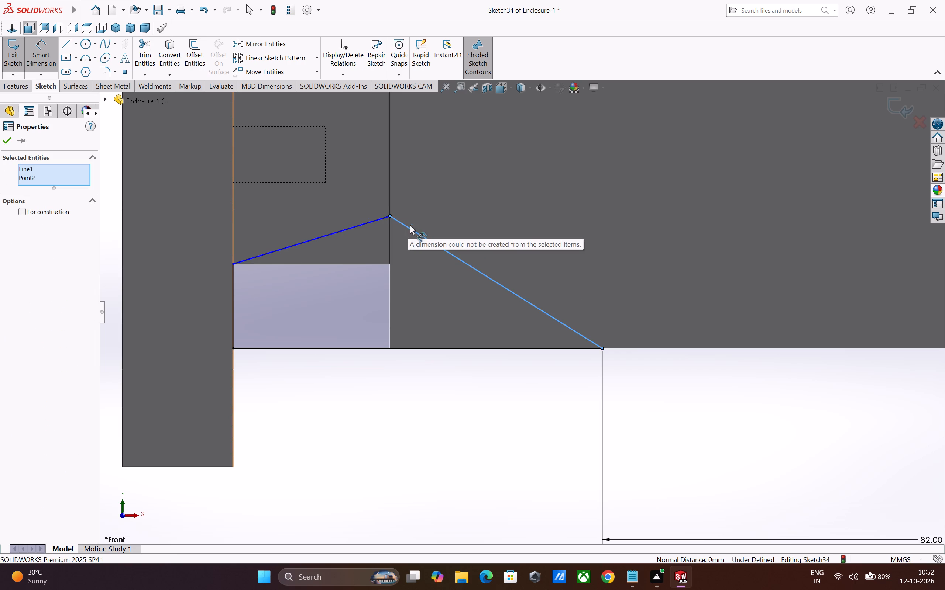
drag(410, 225, 415, 221)
click(446, 251)
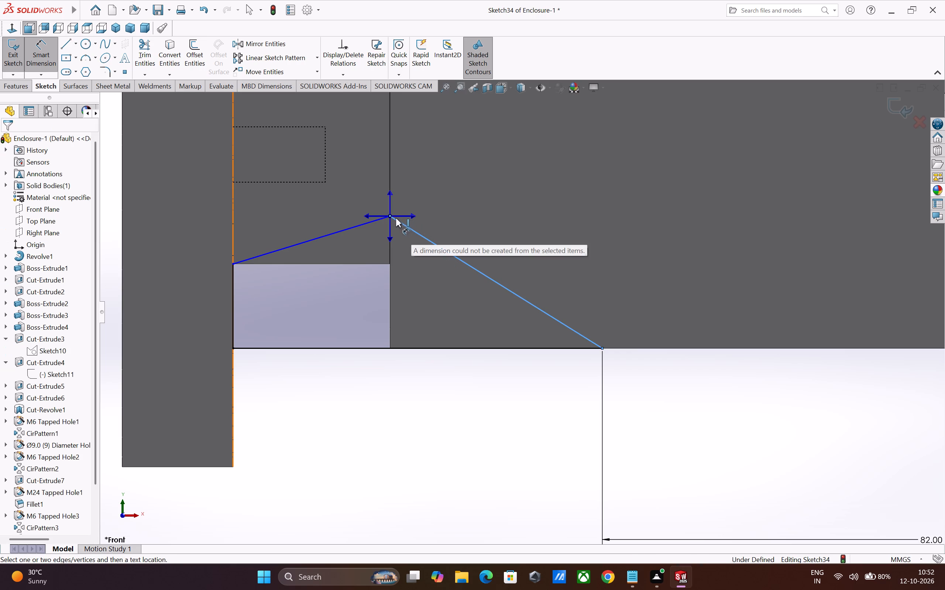
drag(402, 214, 468, 216)
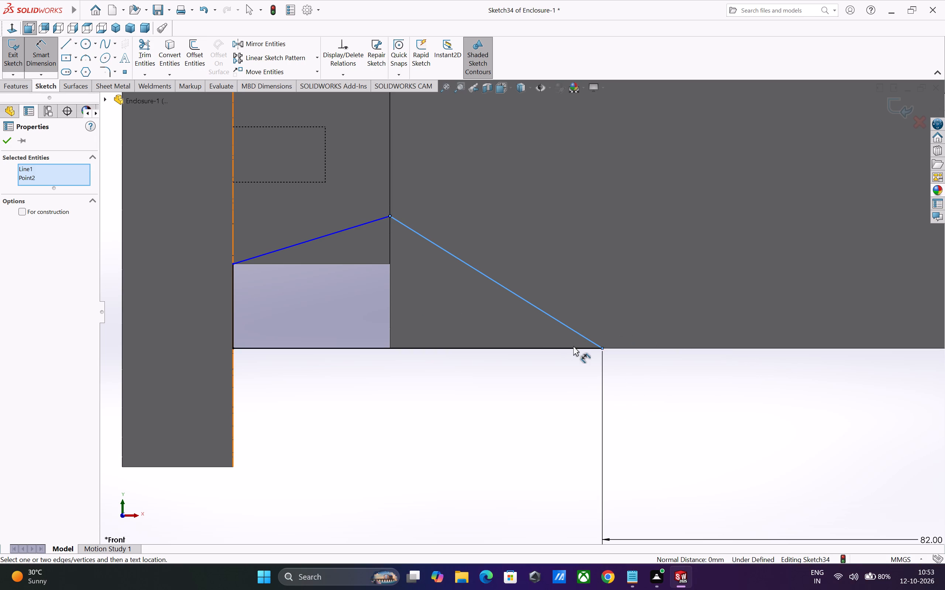
click(437, 247)
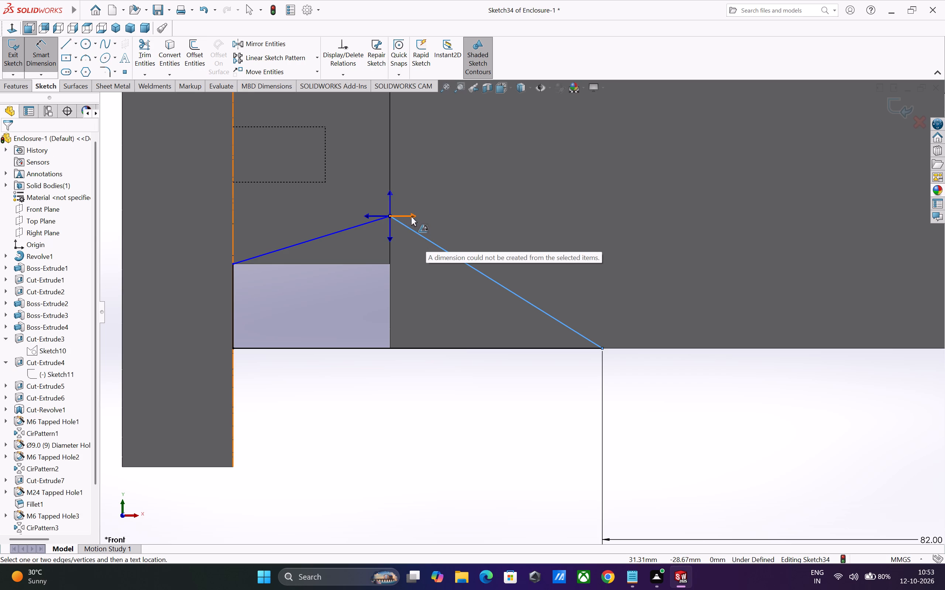
drag(411, 216, 458, 237)
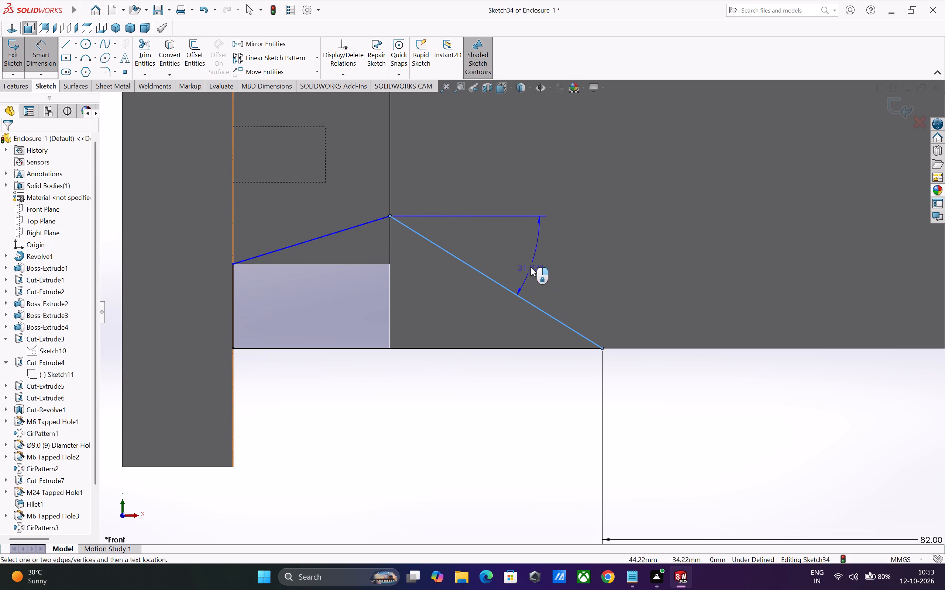
click(530, 267)
text(30)
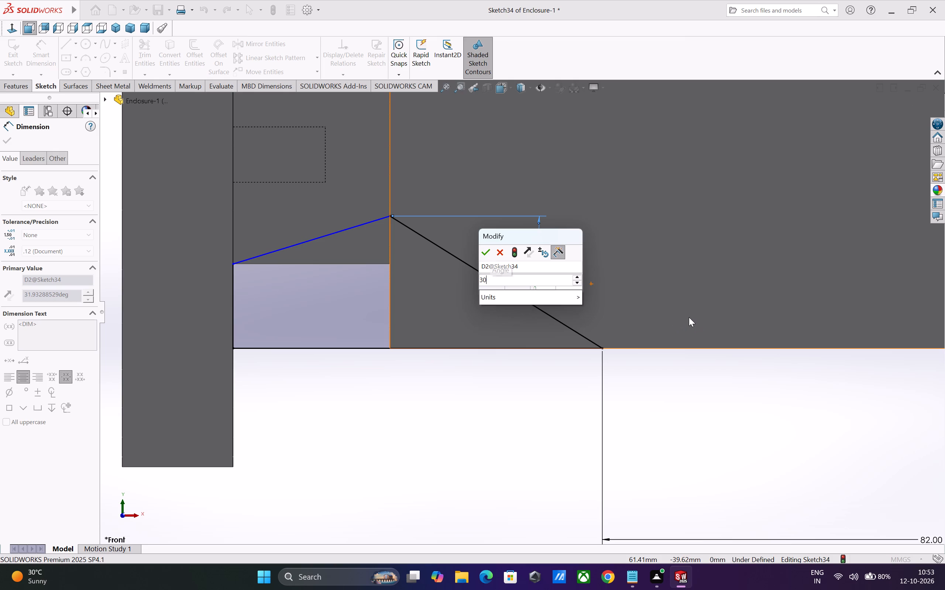
key(Return)
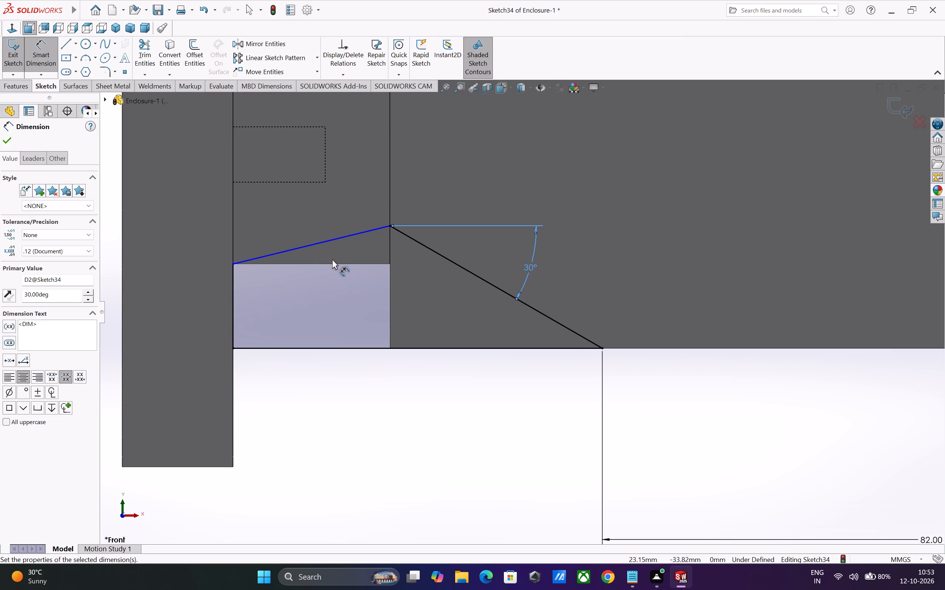
key(Escape)
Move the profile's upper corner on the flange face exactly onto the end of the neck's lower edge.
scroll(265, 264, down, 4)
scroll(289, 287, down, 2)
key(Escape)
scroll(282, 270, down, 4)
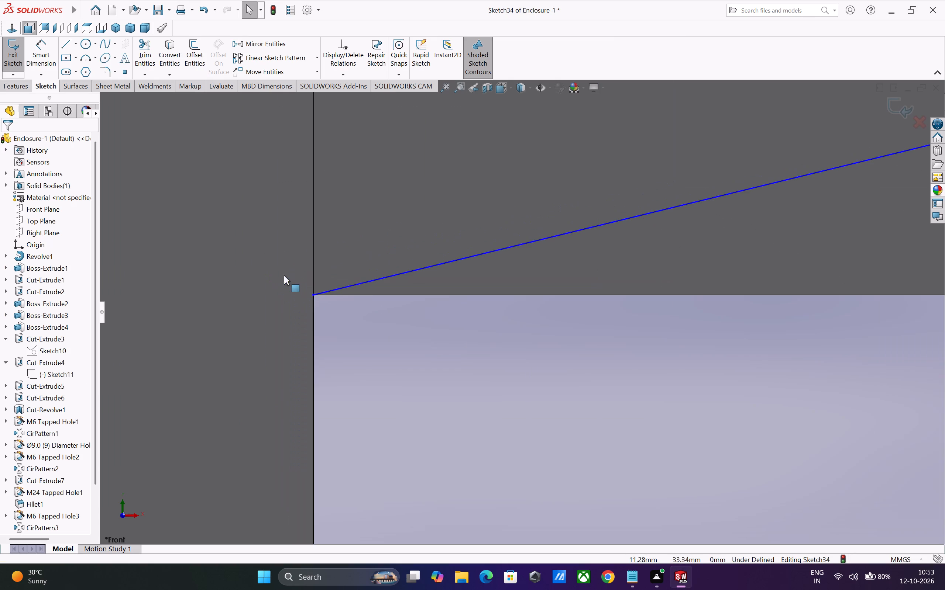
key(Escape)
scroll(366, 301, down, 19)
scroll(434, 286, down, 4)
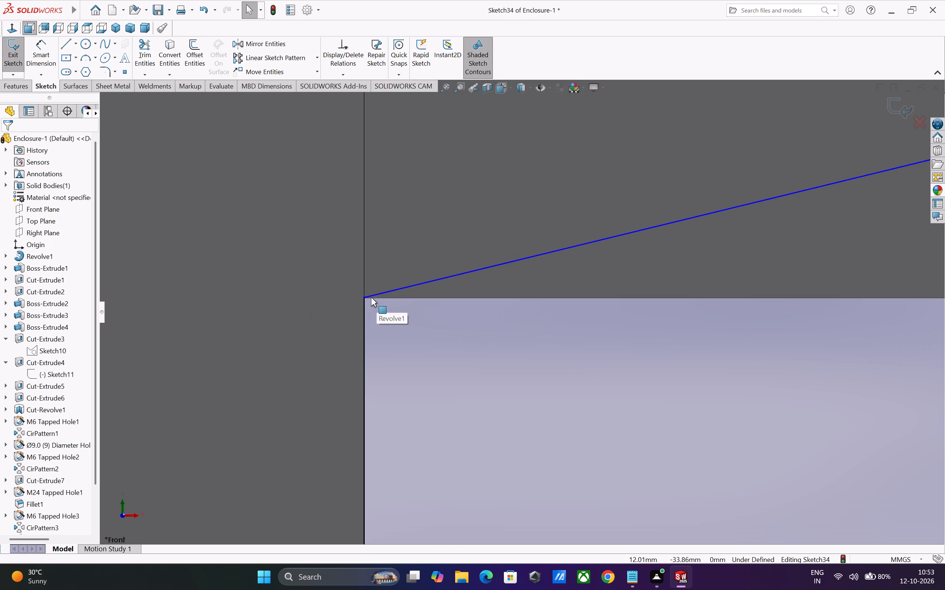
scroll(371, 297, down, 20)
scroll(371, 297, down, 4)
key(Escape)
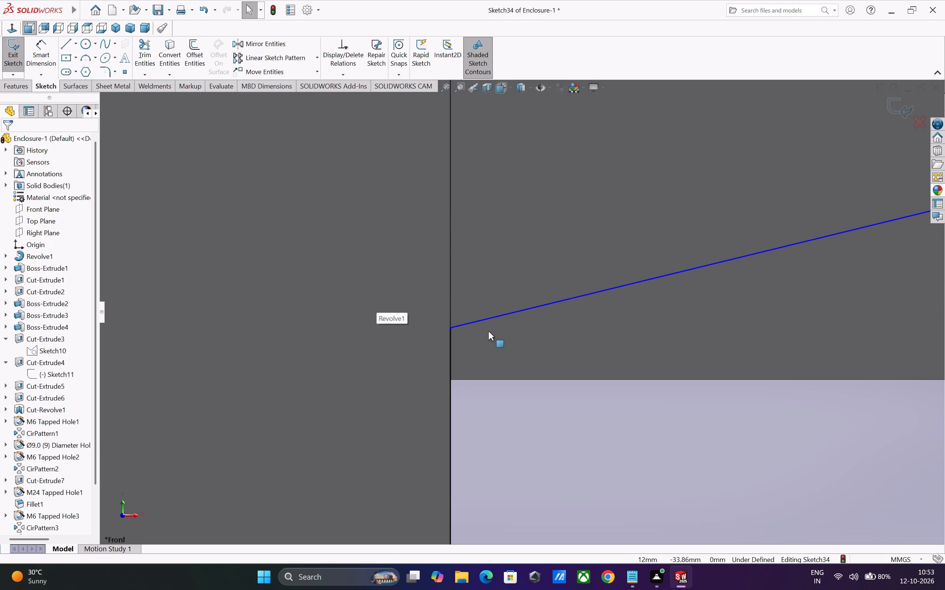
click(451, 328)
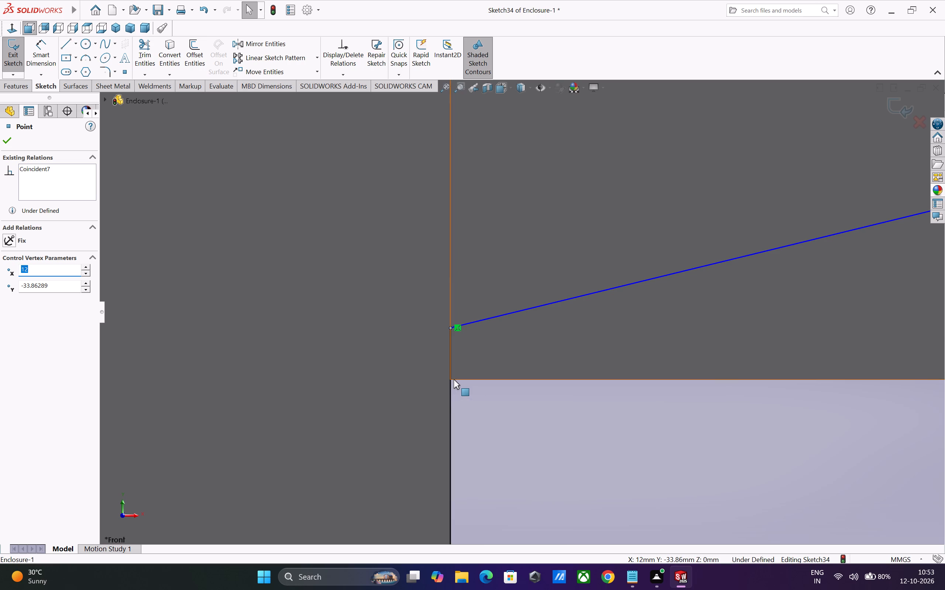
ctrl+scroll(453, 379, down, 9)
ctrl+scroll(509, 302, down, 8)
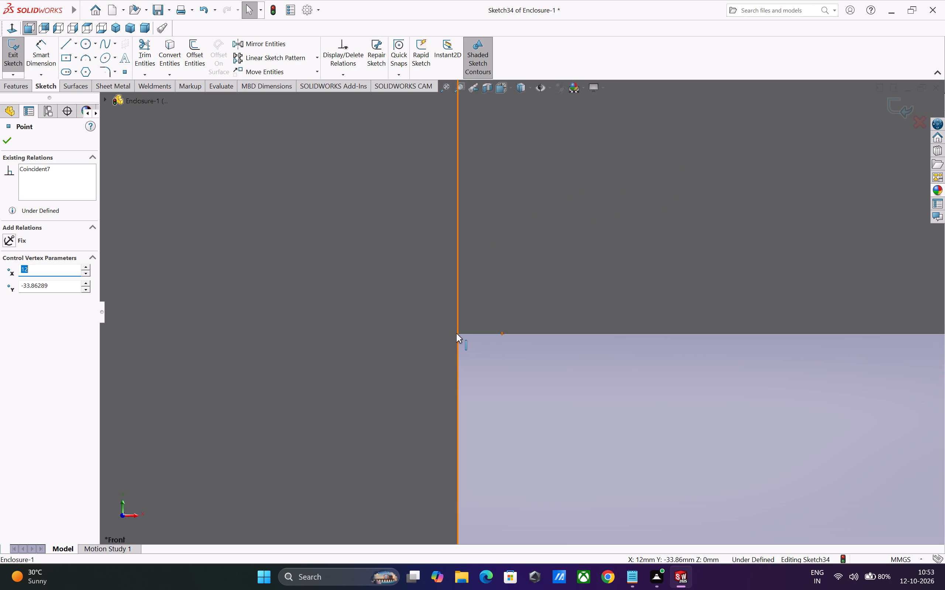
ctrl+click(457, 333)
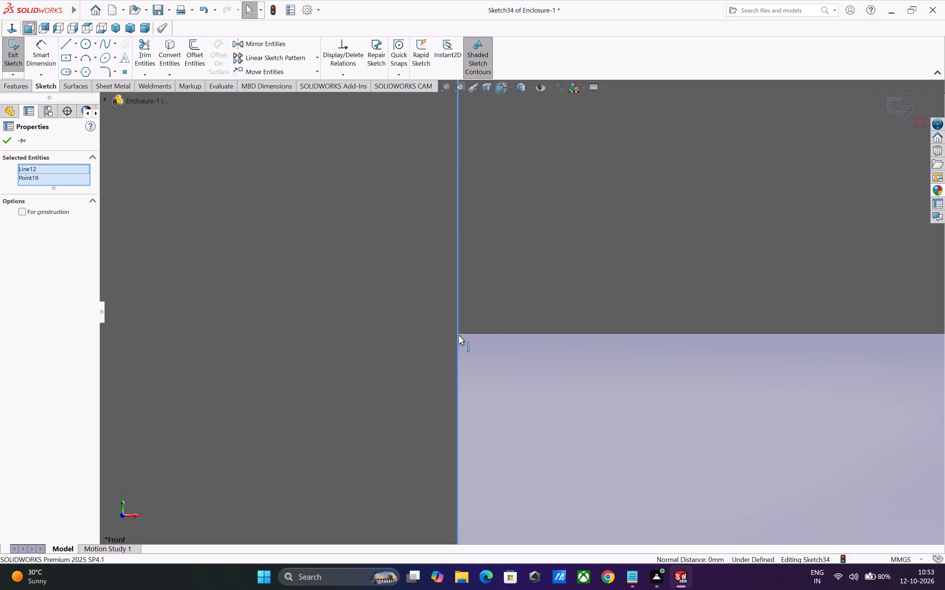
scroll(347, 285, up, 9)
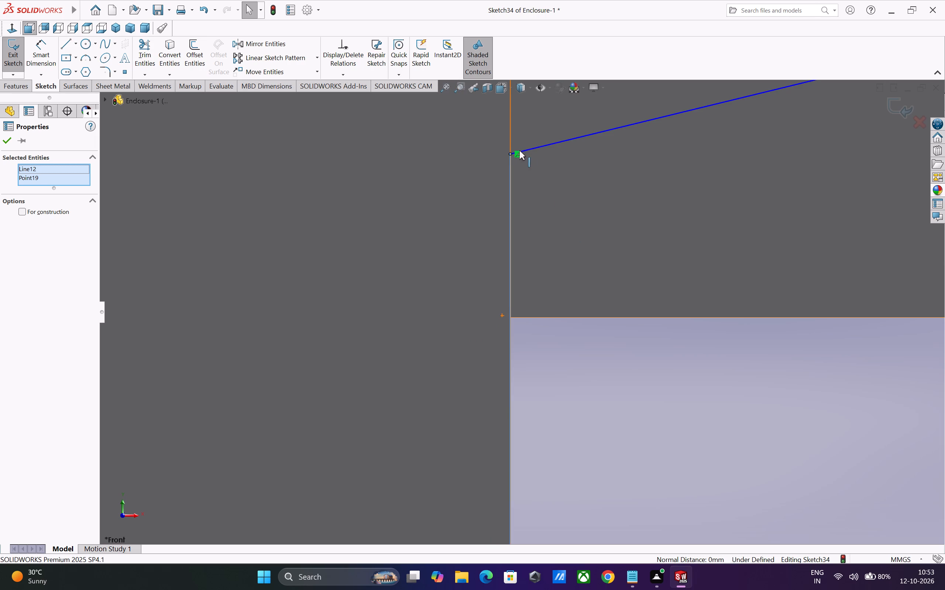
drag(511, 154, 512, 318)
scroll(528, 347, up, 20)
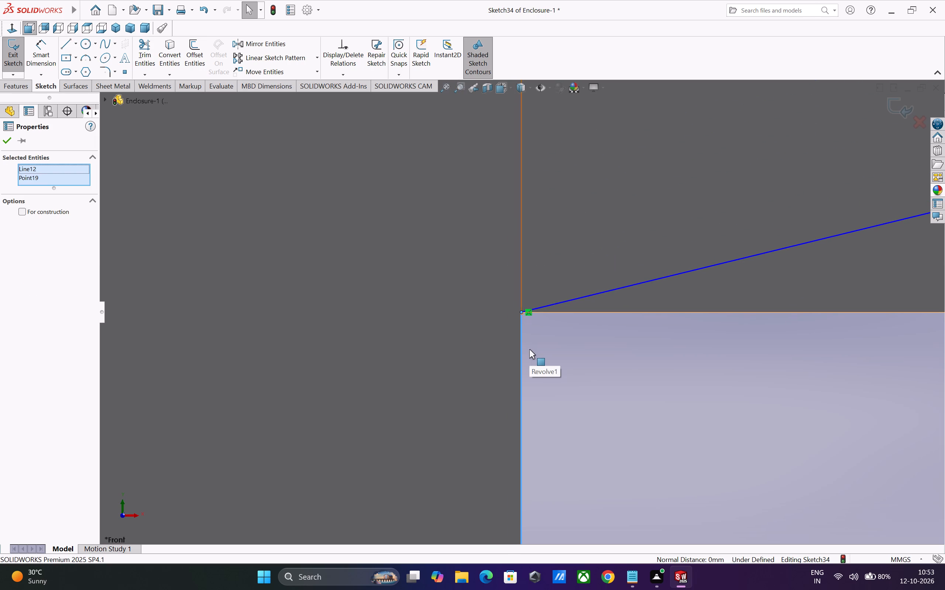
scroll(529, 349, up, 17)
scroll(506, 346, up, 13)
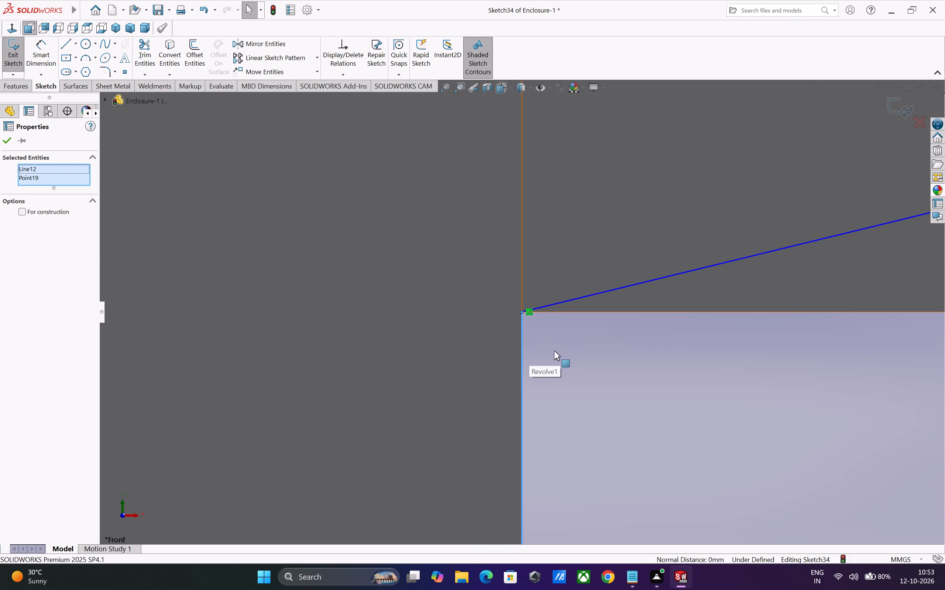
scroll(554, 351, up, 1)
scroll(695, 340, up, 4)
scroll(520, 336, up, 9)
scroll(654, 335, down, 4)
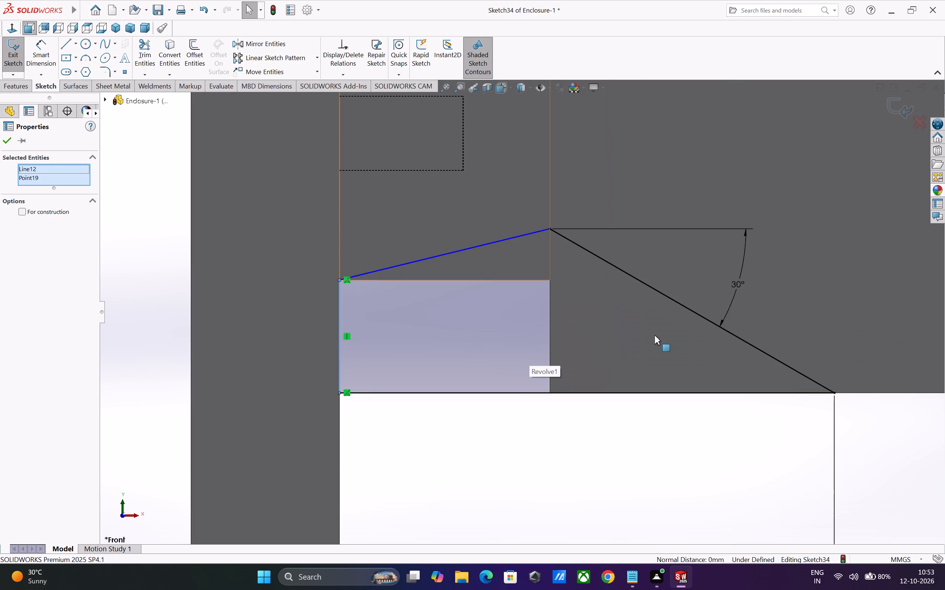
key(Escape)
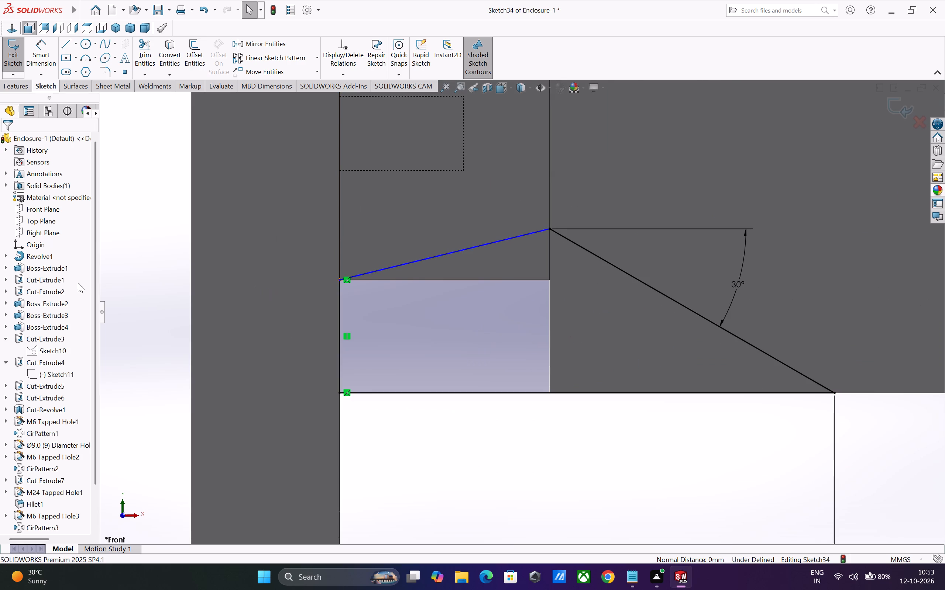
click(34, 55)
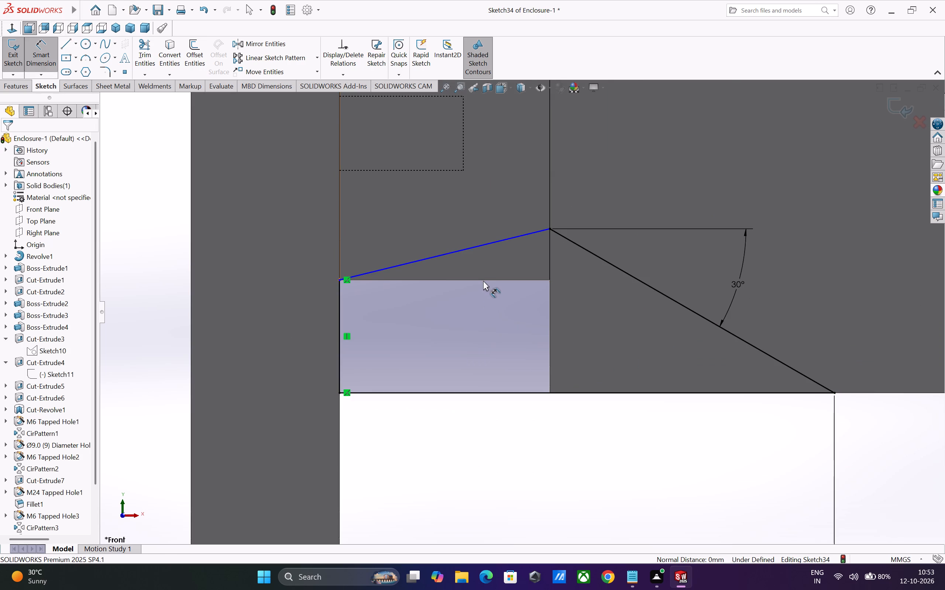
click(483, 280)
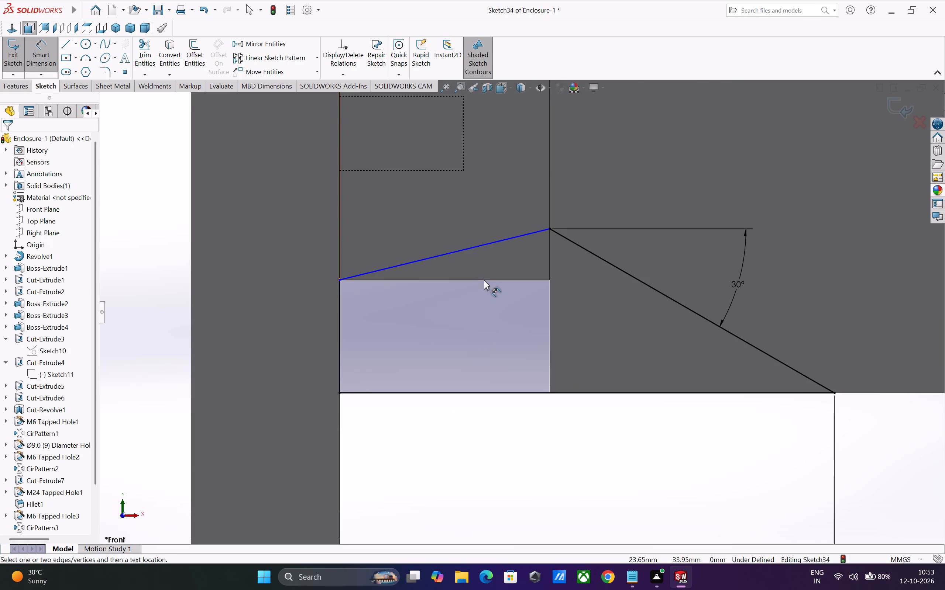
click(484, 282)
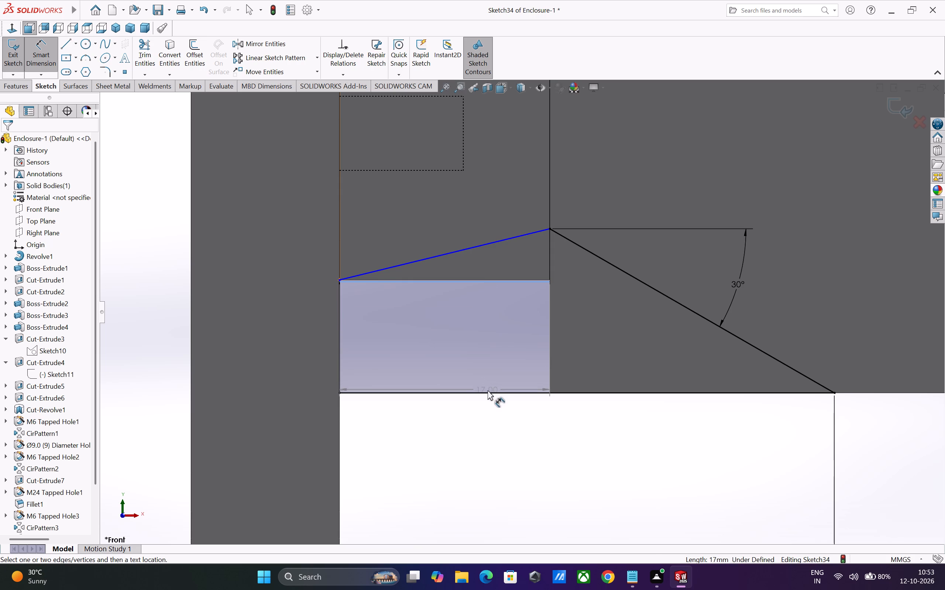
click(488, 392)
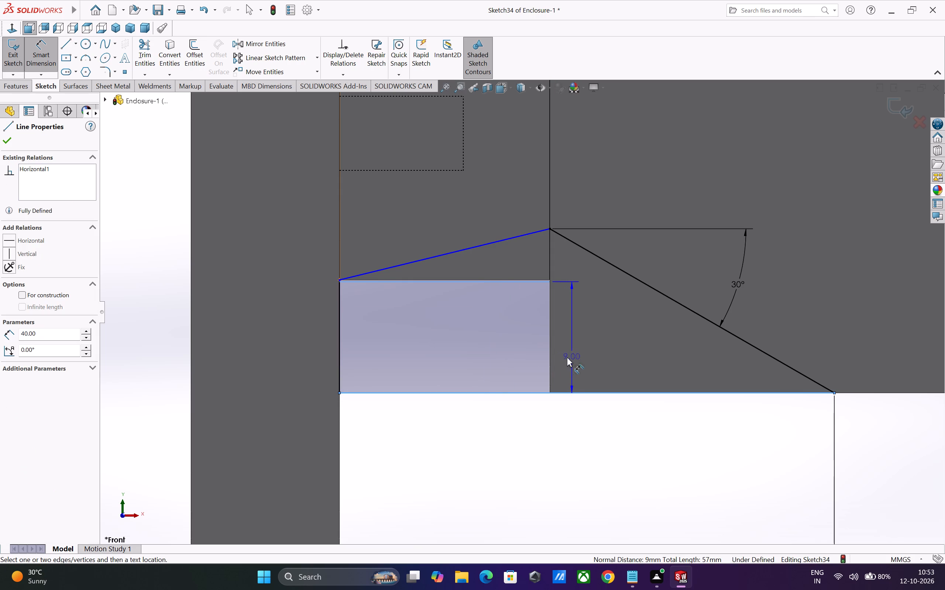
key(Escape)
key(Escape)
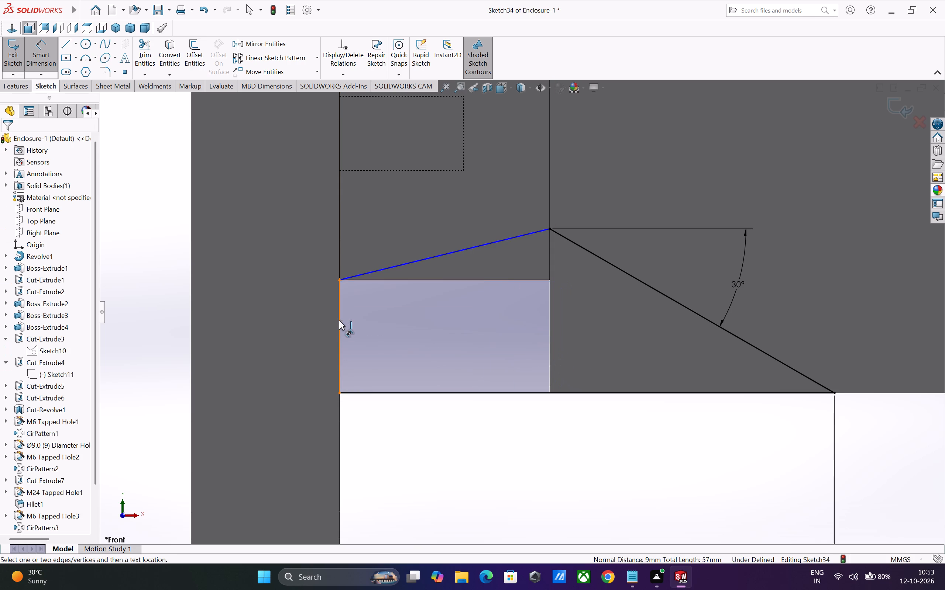
Dimension the profile's vertical line on the flange face and set its length to 9 mm.
click(339, 322)
click(317, 328)
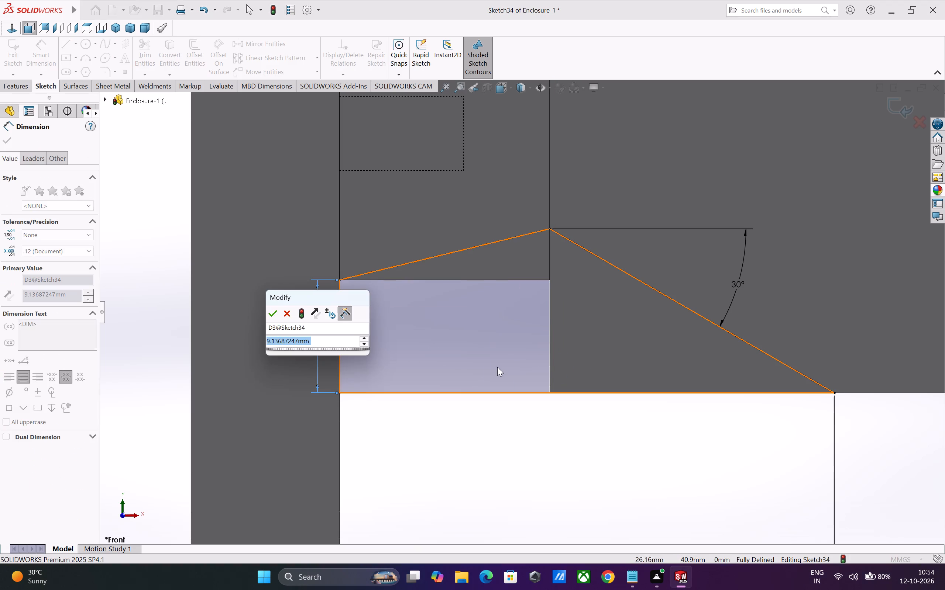
key(9)
key(Return)
key(Escape)
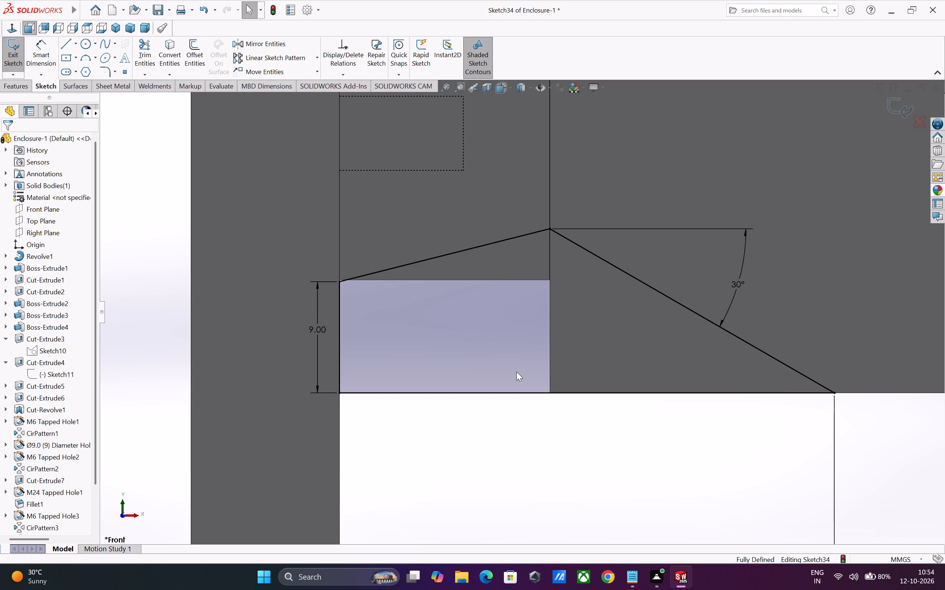
key(Escape)
Cut-extrude the sloped profile through the part with the Through All - Both end condition.
scroll(492, 416, up, 5)
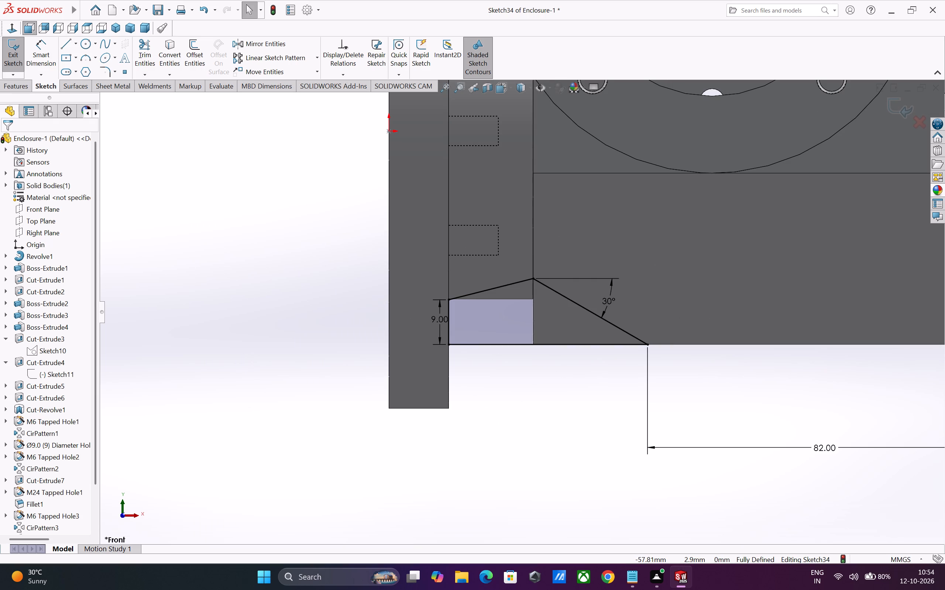
click(21, 87)
click(152, 58)
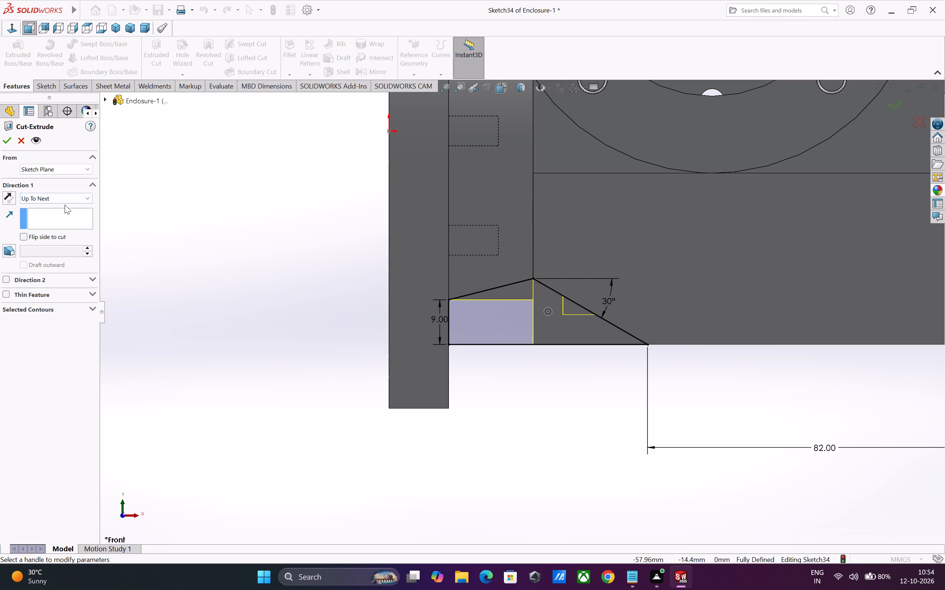
click(54, 200)
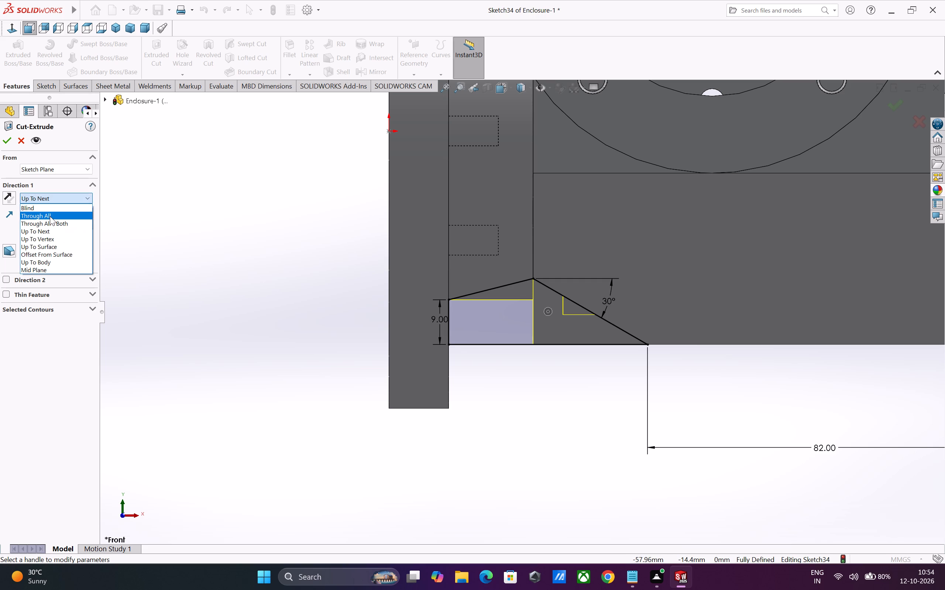
click(52, 224)
middle_drag(217, 314, 263, 314)
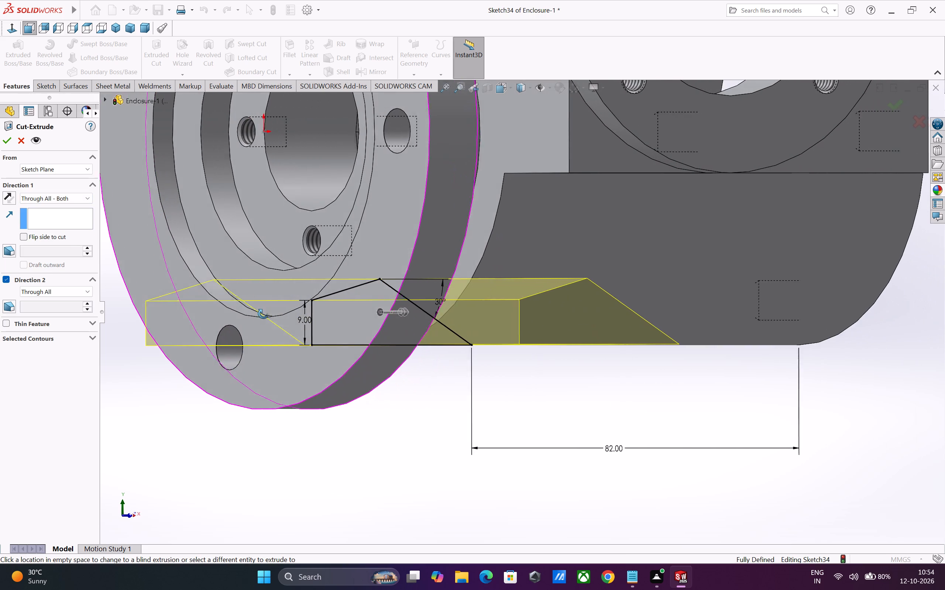
middle_drag(263, 314, 264, 314)
click(7, 143)
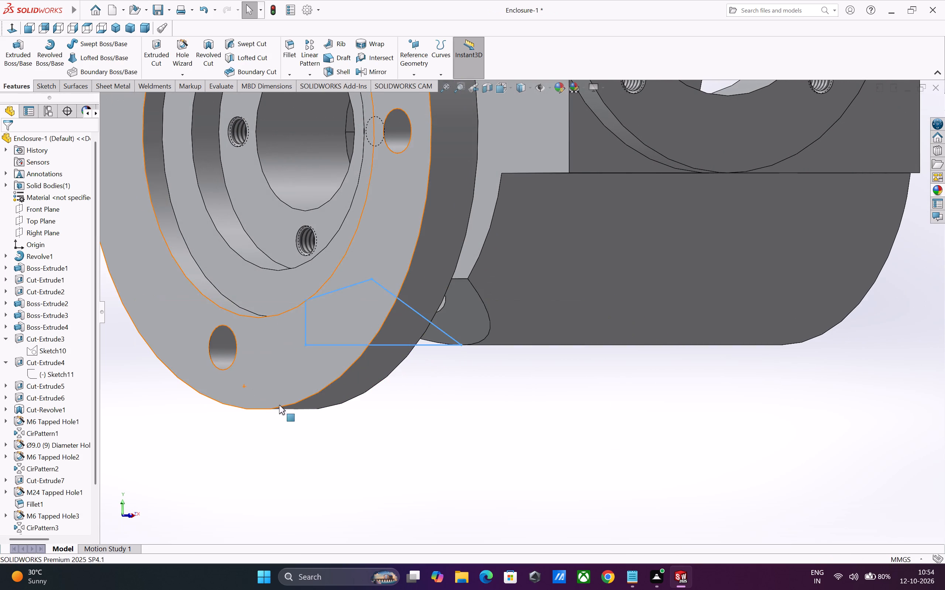
Start a sketch on the lower sloped cut face between the flange and the cylinder and convert the face's outline.
click(282, 407)
middle_drag(392, 431, 342, 433)
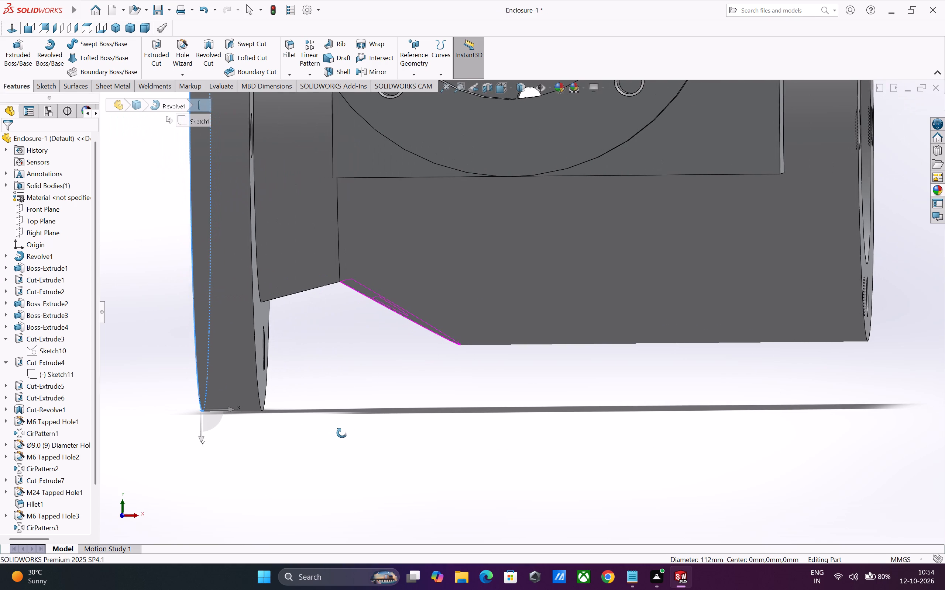
middle_drag(342, 433, 342, 433)
middle_drag(430, 389, 489, 355)
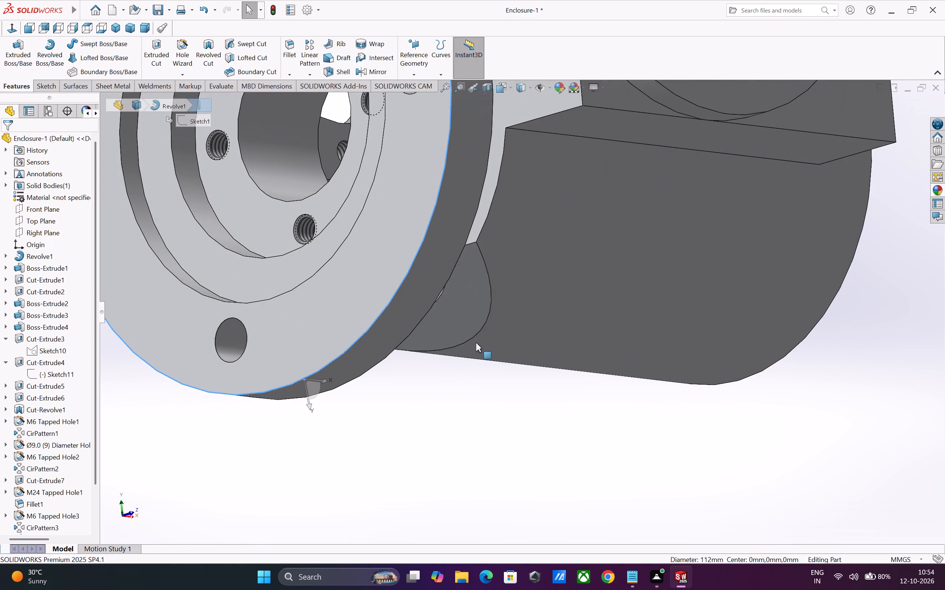
click(460, 316)
click(499, 295)
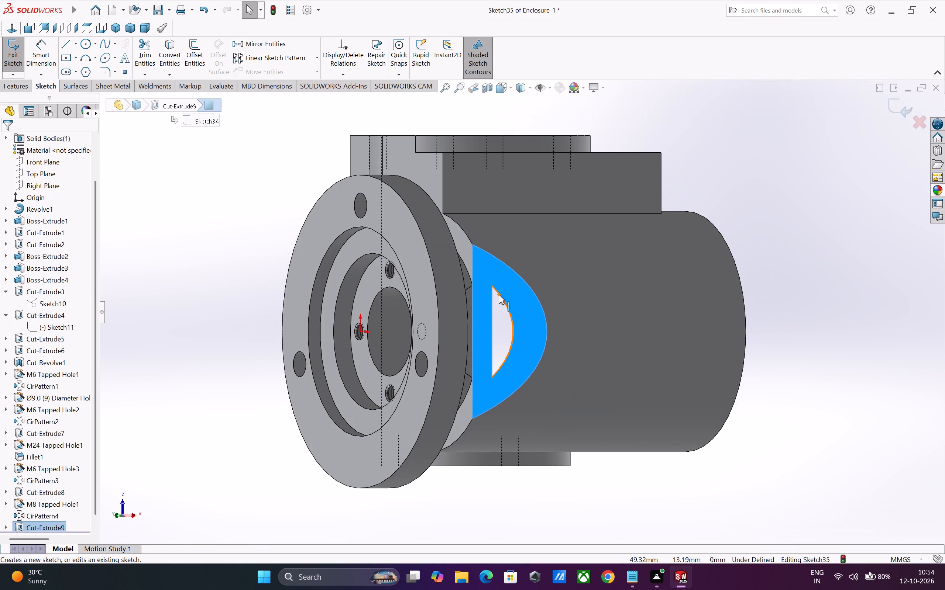
click(172, 56)
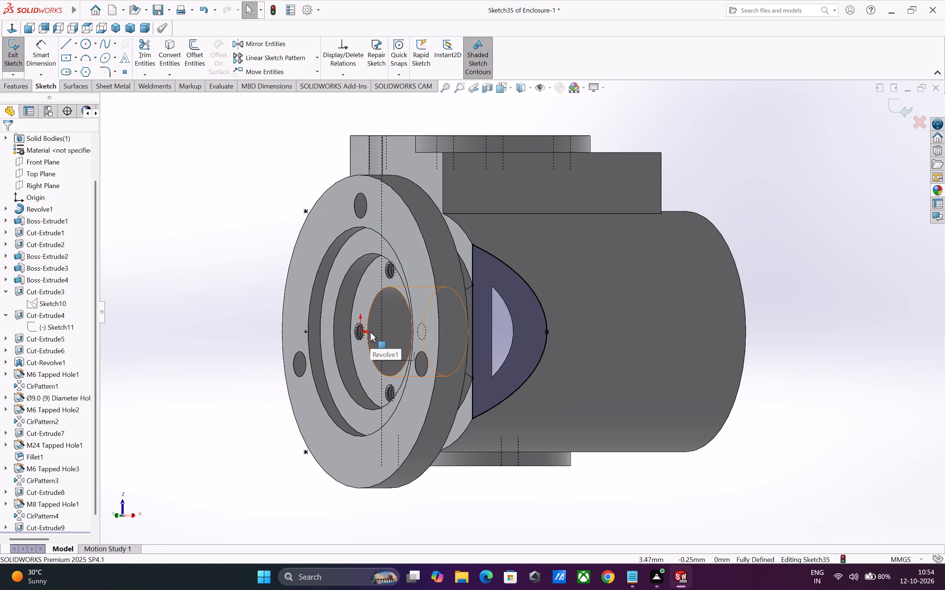
Extrude the converted outline as a boss 6 mm blind in the reversed direction, merged with the body.
click(7, 88)
click(14, 60)
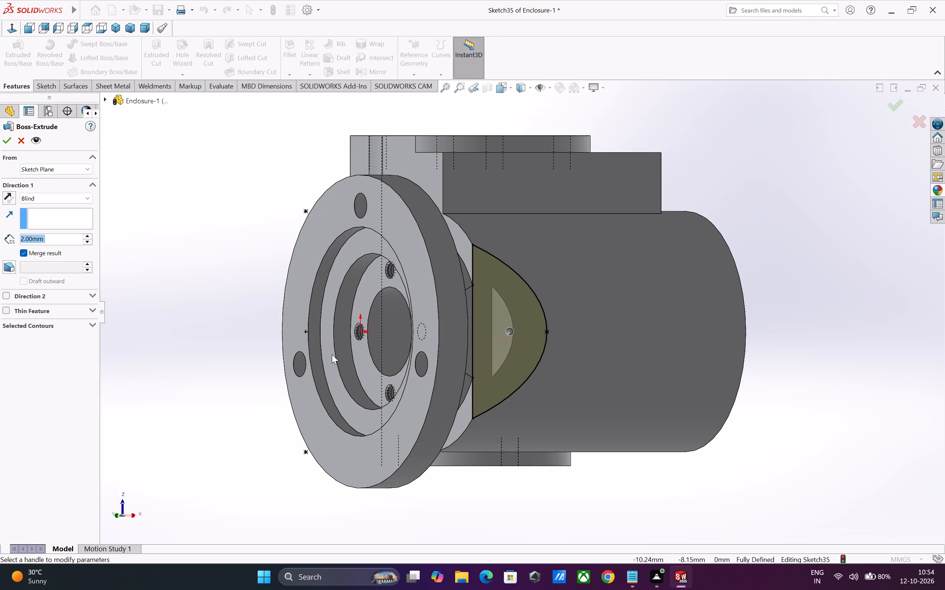
double_click(57, 237)
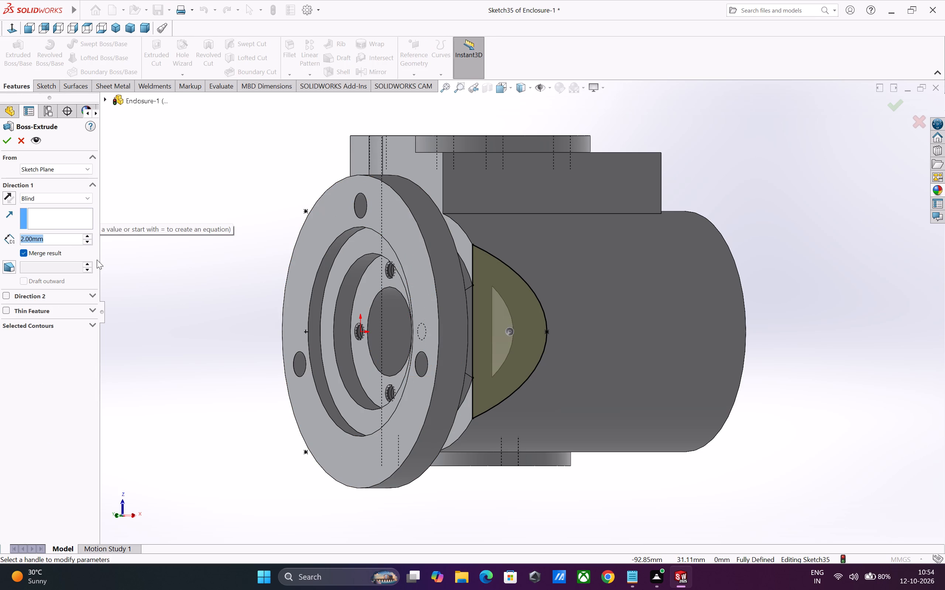
key(6)
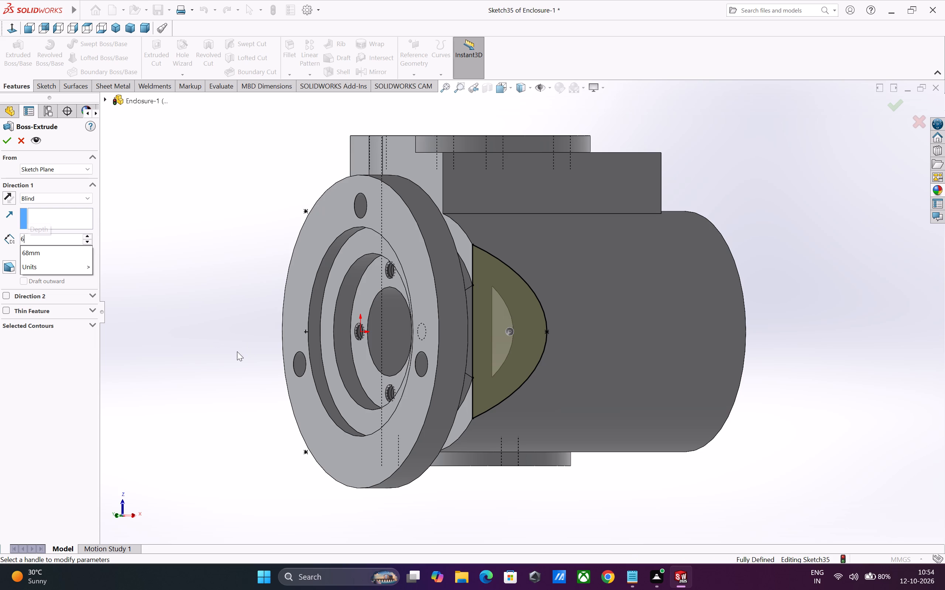
key(Return)
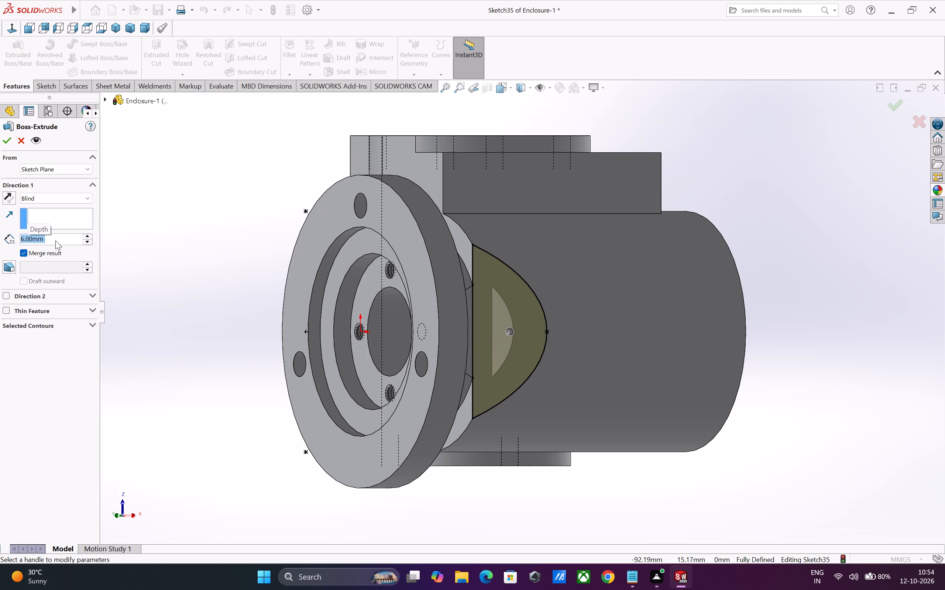
click(8, 195)
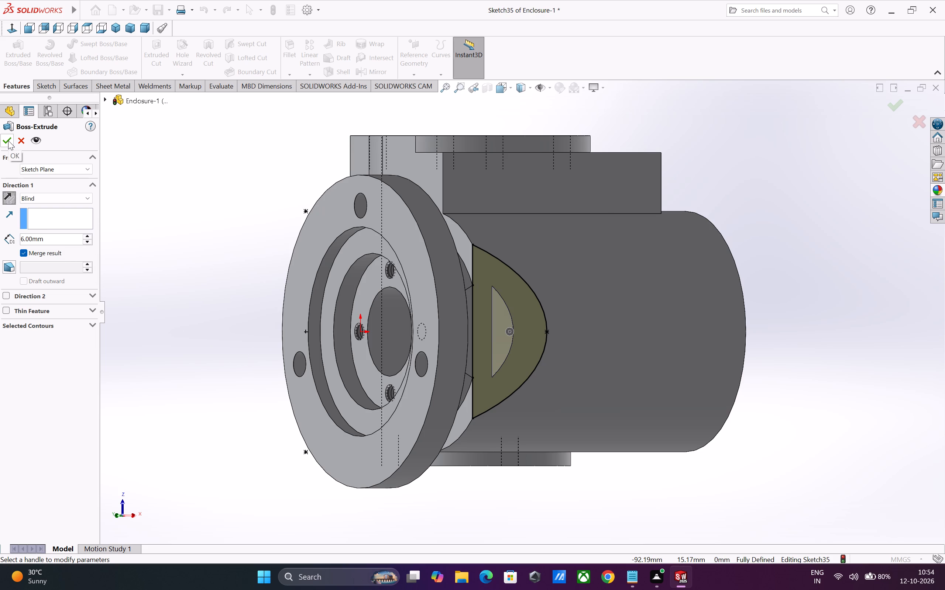
click(8, 140)
click(200, 371)
Inspect the sloped wall and the enclosure's interior from several angles, using a temporary section view on the Front Plane.
middle_drag(247, 429, 243, 431)
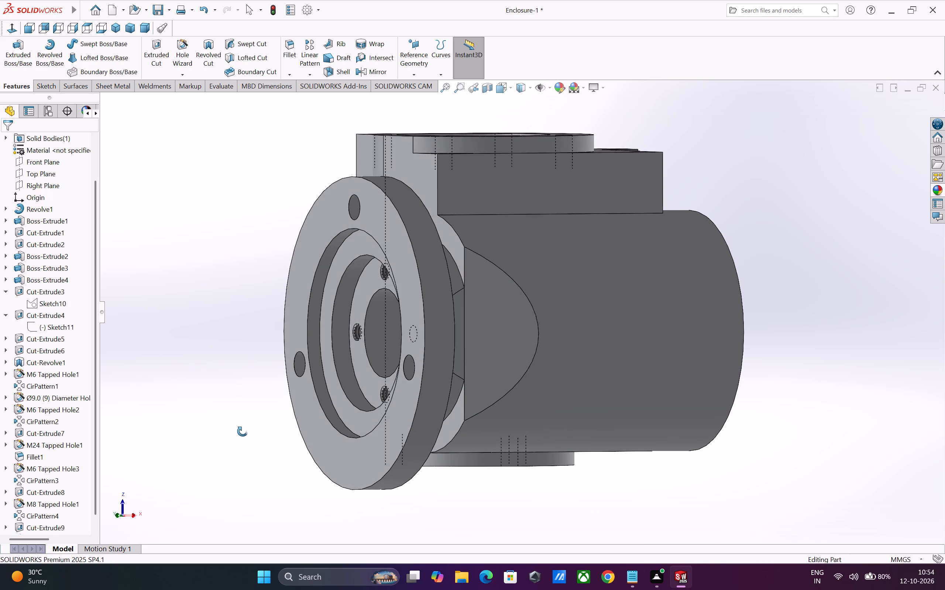
middle_drag(243, 431, 166, 466)
scroll(219, 448, up, 1)
middle_drag(292, 354, 293, 375)
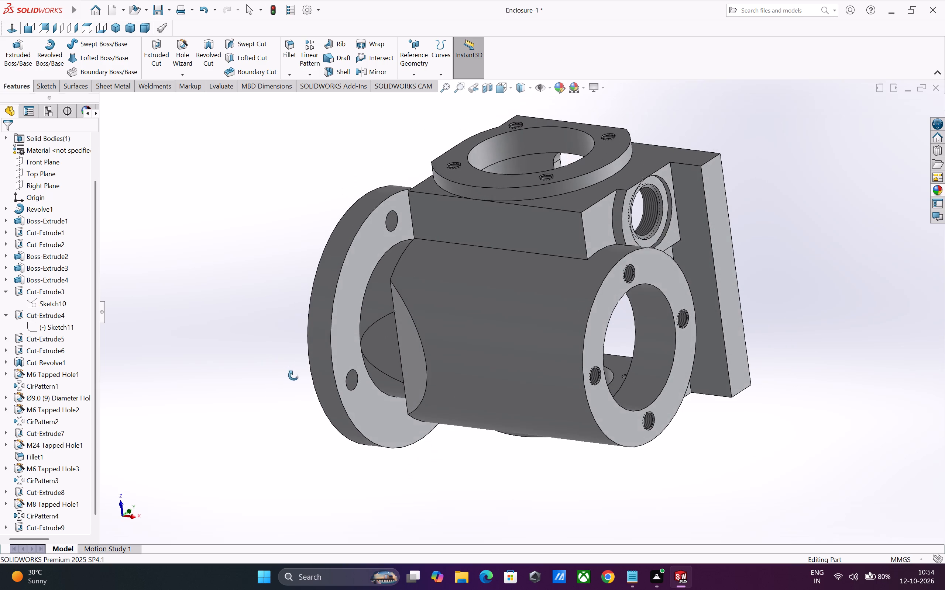
middle_drag(293, 375, 313, 477)
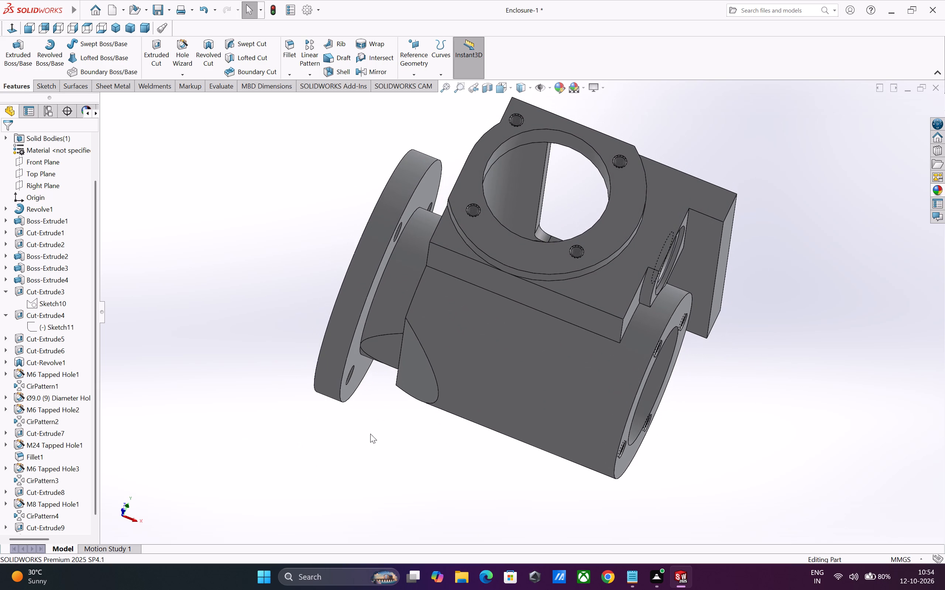
middle_drag(500, 317, 400, 490)
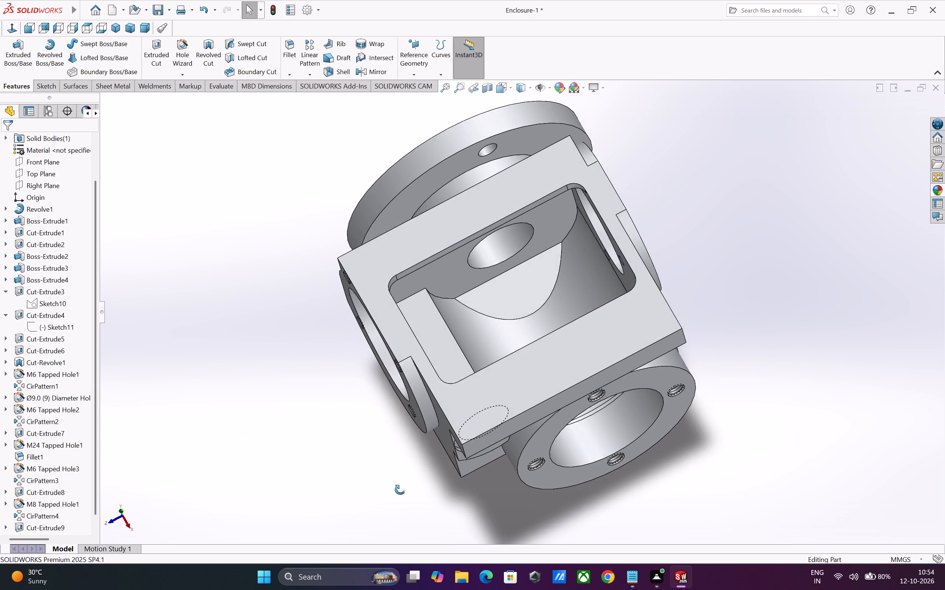
middle_drag(400, 490, 436, 474)
scroll(436, 474, up, 1)
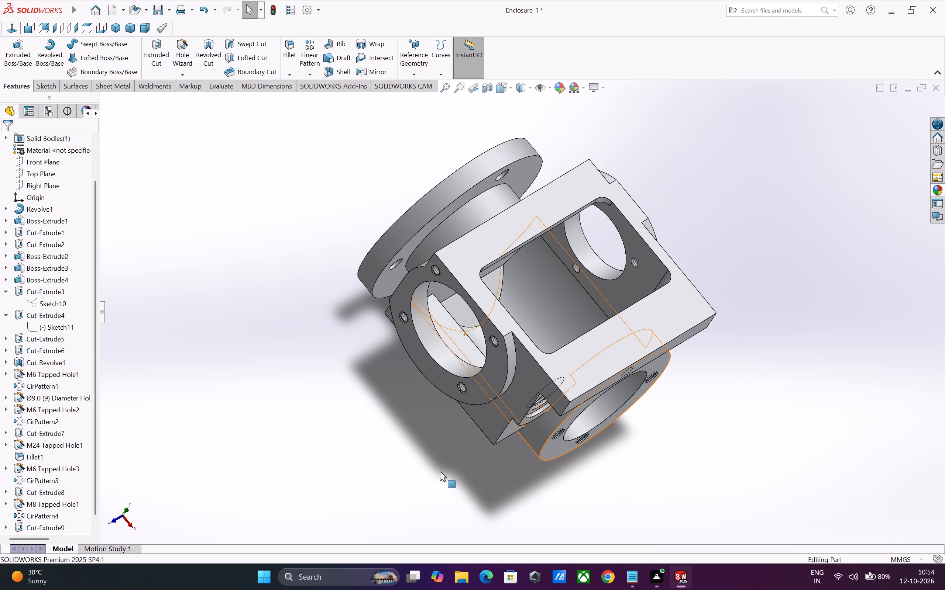
middle_drag(445, 469, 467, 459)
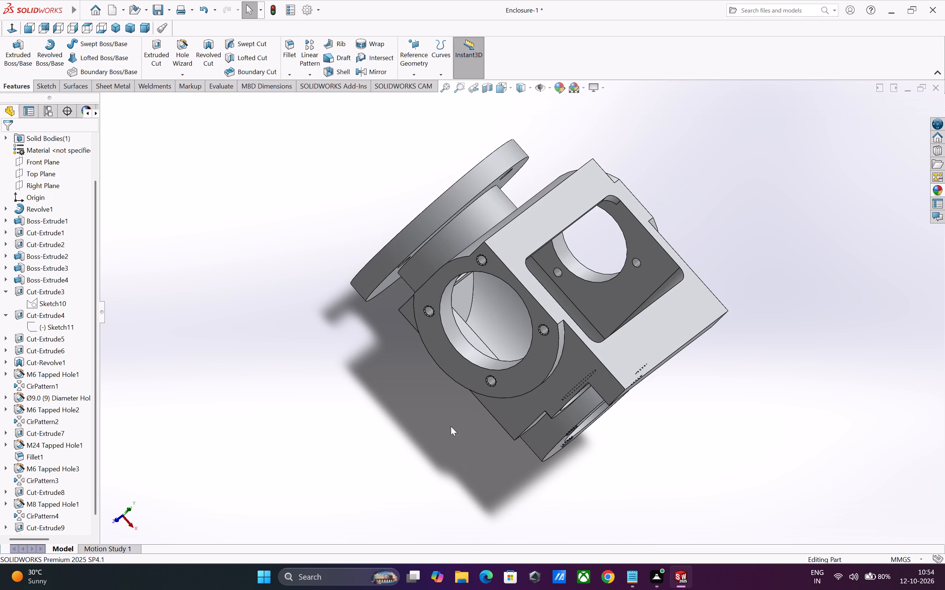
middle_drag(458, 412, 481, 402)
click(488, 86)
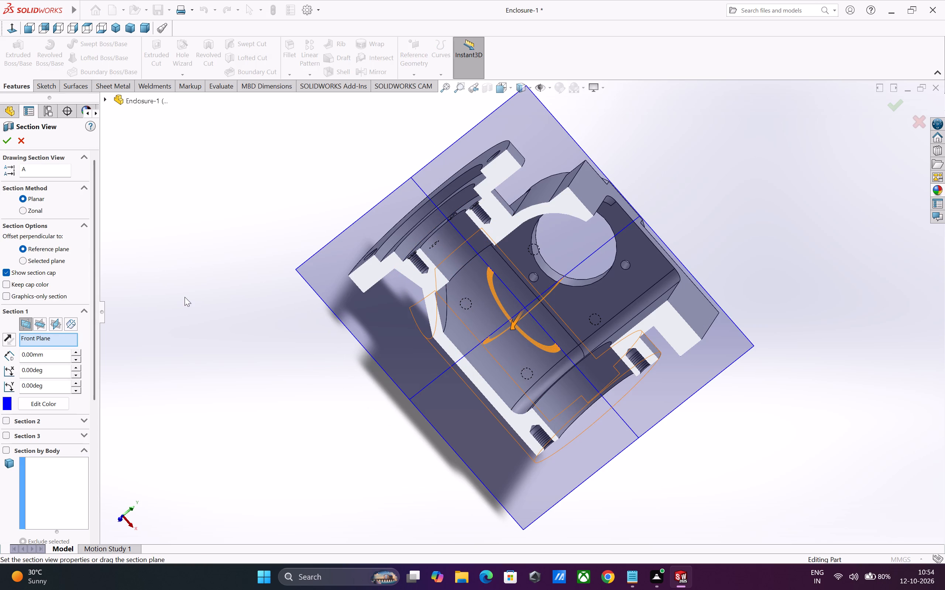
click(4, 141)
middle_drag(321, 388, 286, 406)
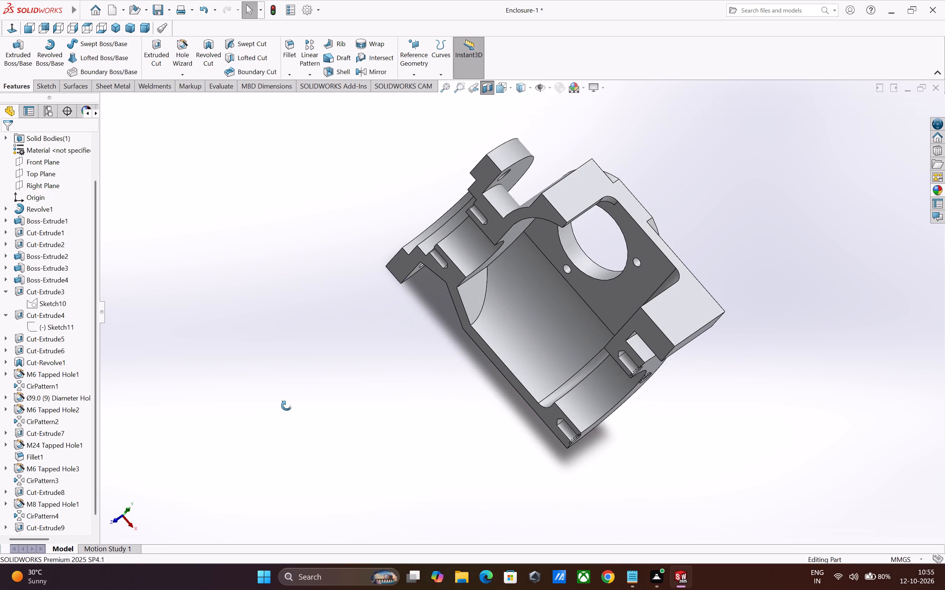
middle_drag(286, 406, 334, 383)
scroll(412, 458, up, 2)
middle_drag(412, 457, 420, 452)
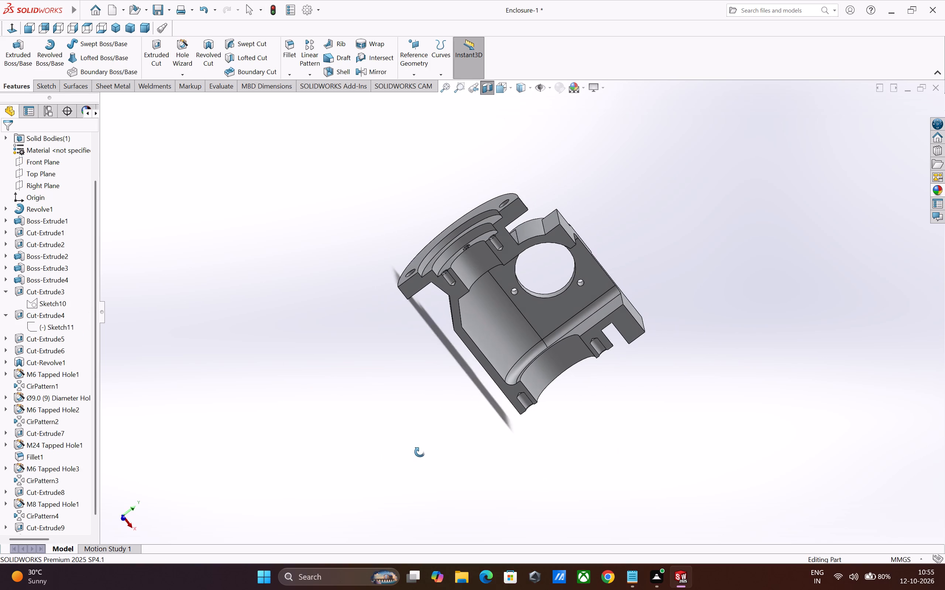
middle_drag(420, 452, 430, 448)
click(485, 90)
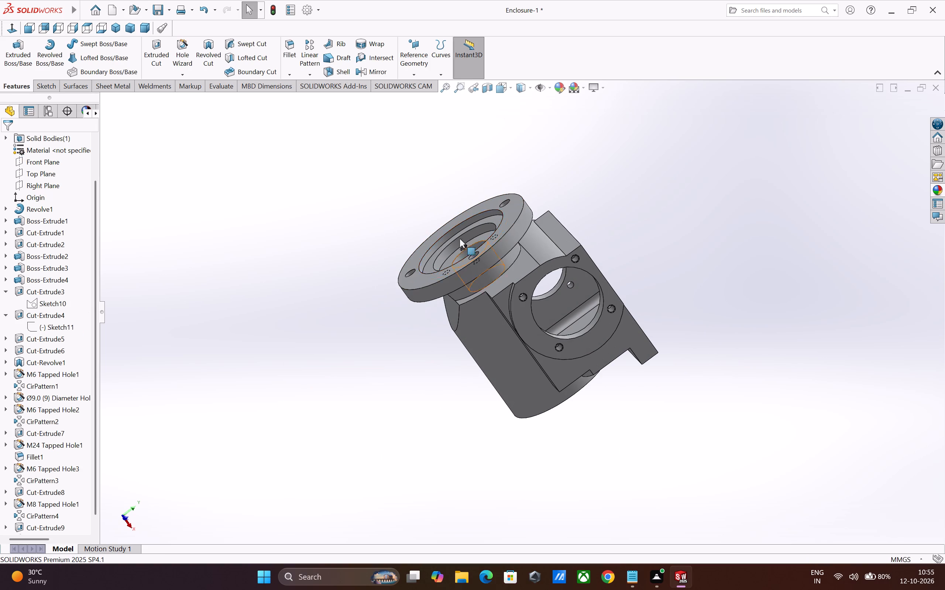
Examine the whole enclosure in the isometric view and from other angles.
click(531, 91)
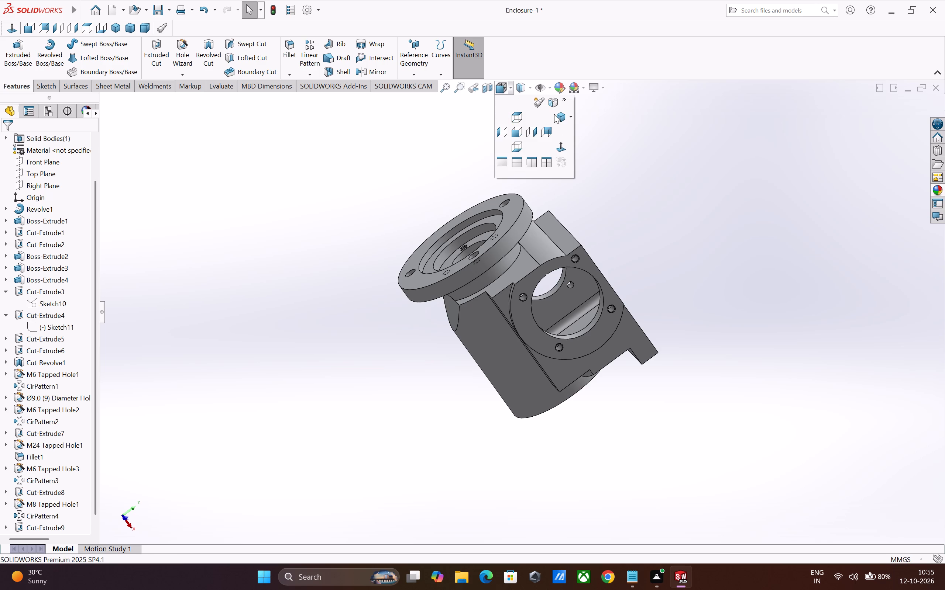
click(572, 119)
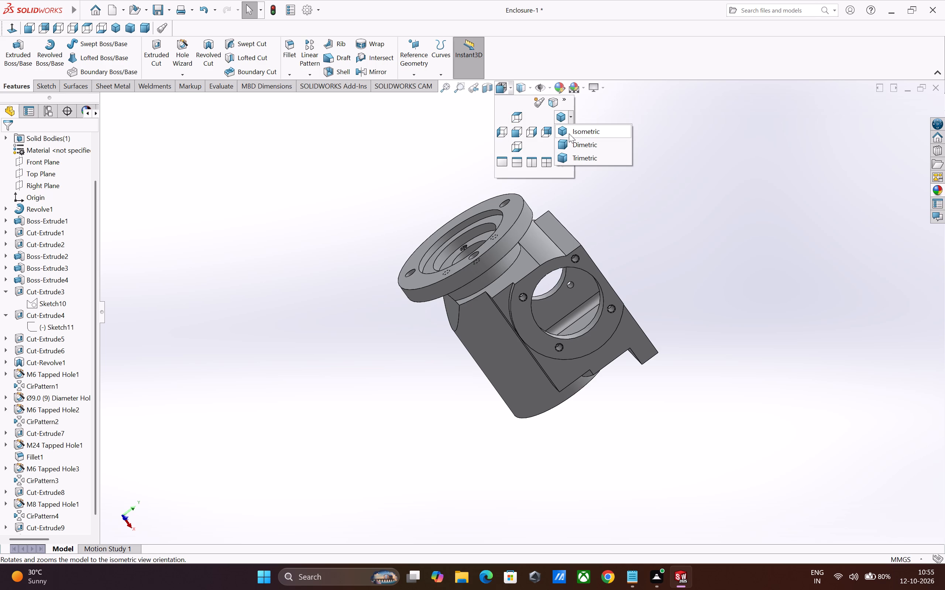
click(569, 133)
scroll(570, 416, up, 2)
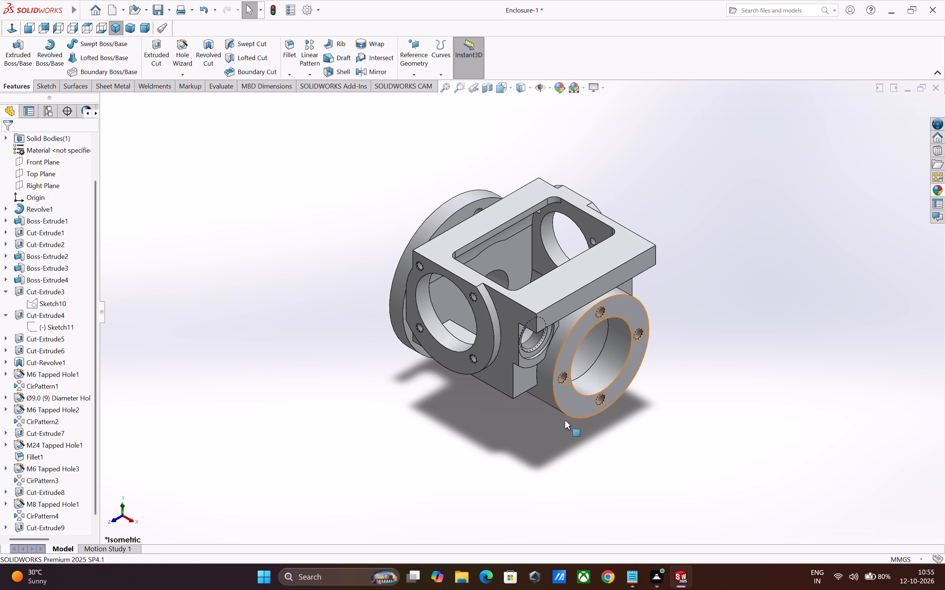
middle_drag(565, 420, 613, 406)
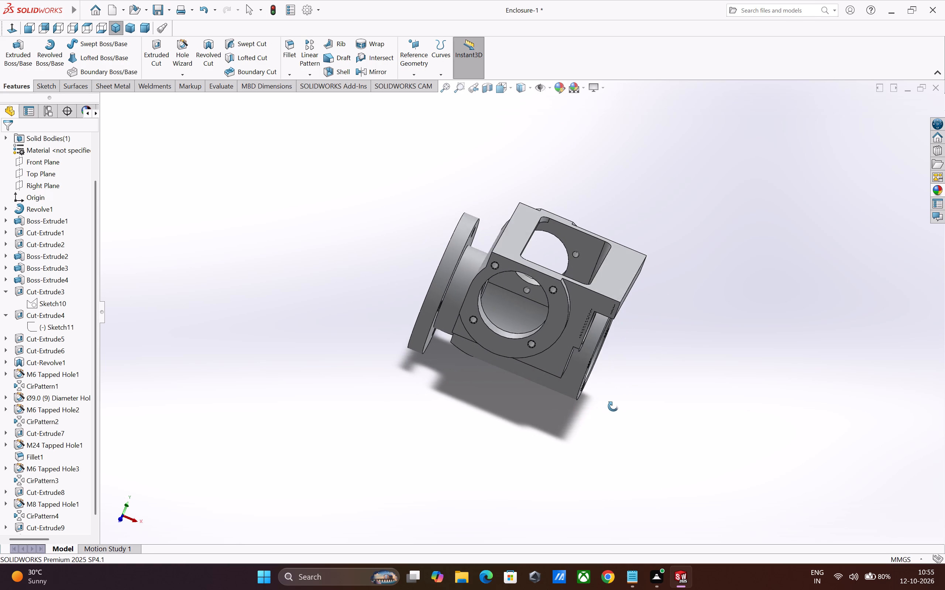
middle_drag(613, 406, 614, 406)
scroll(522, 383, up, 2)
middle_drag(523, 367, 484, 397)
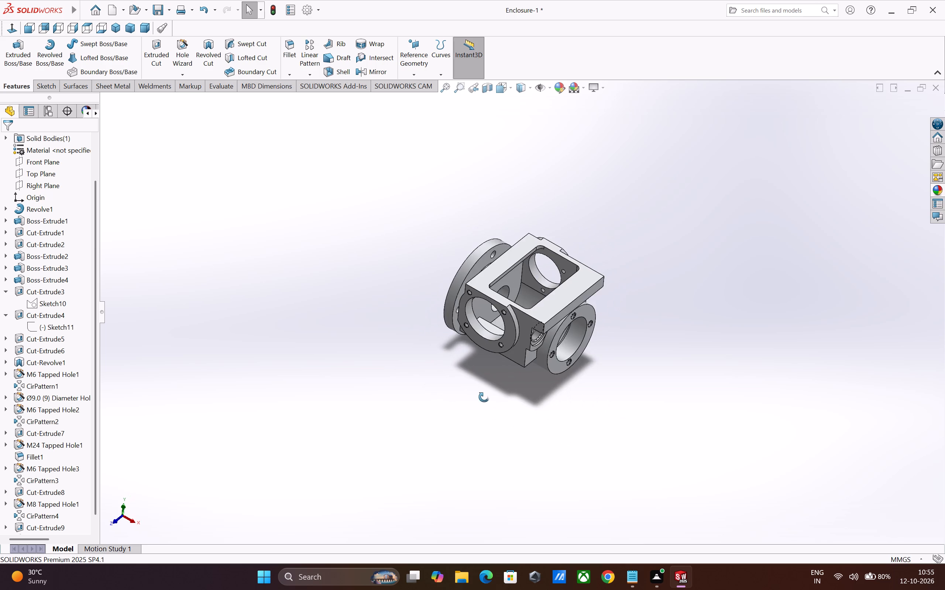
middle_drag(484, 397, 498, 466)
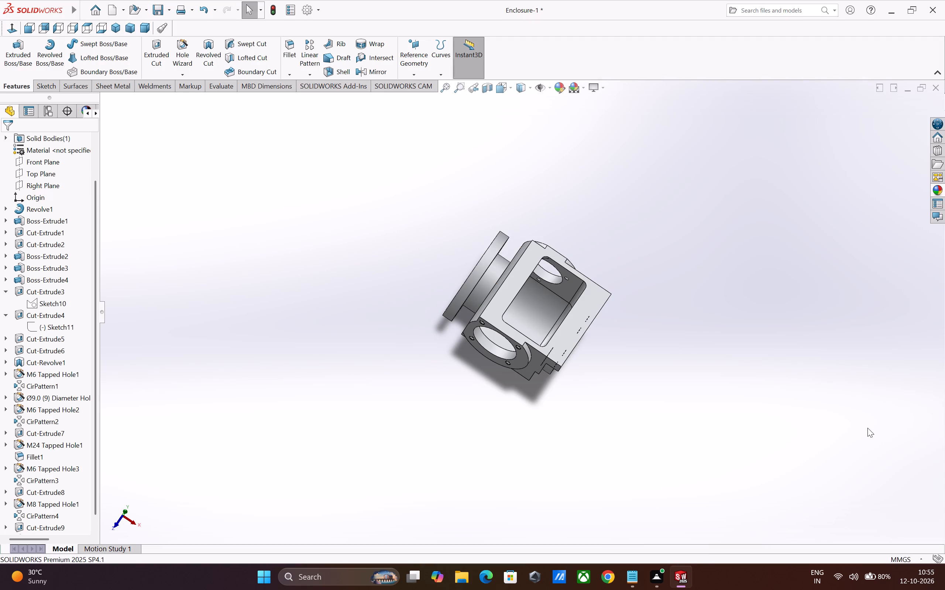
Start a Hole Wizard DIN bottoming tapped hole, size M6, on the flat face around the rectangular opening.
scroll(864, 402, up, 2)
scroll(536, 264, down, 6)
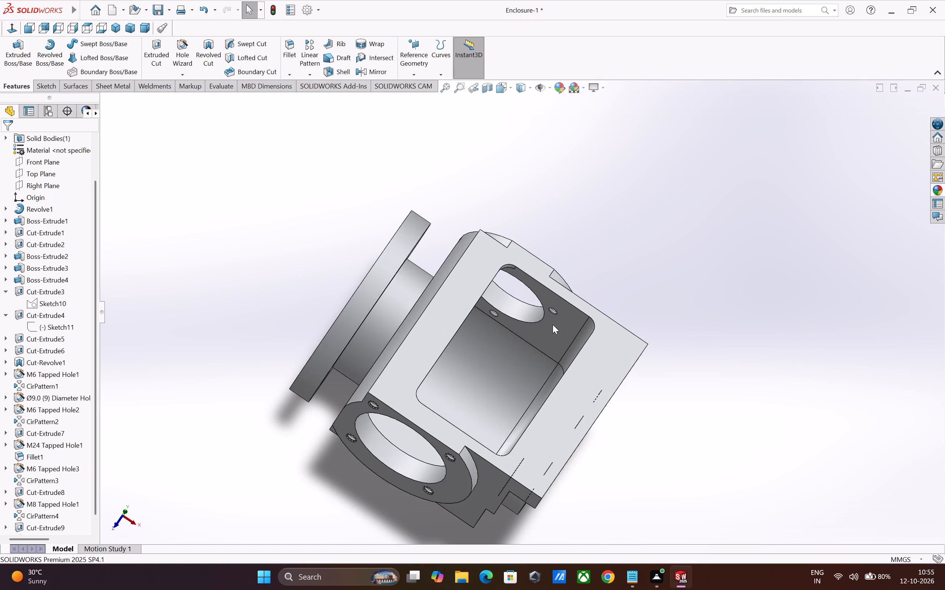
middle_drag(549, 330, 454, 398)
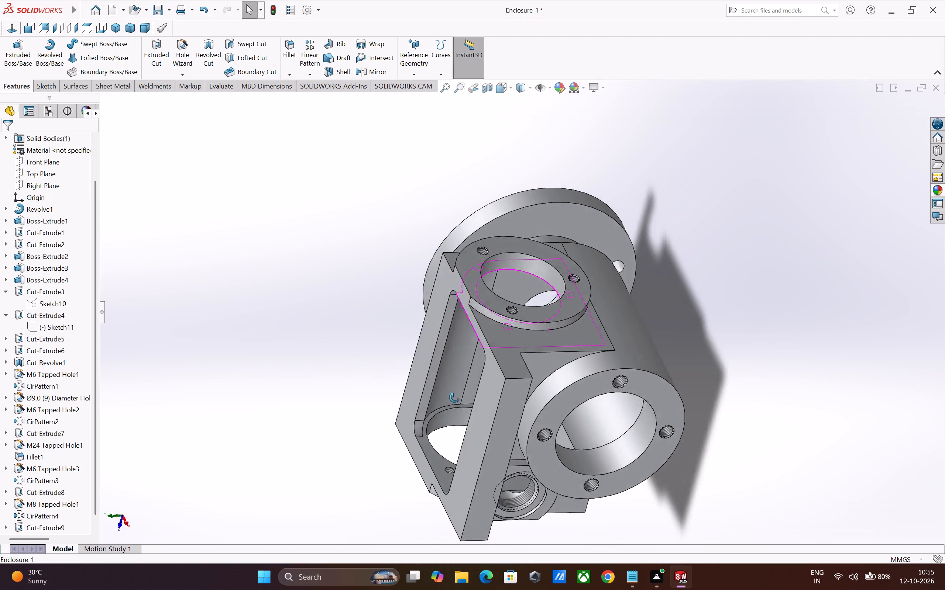
middle_drag(454, 398, 564, 342)
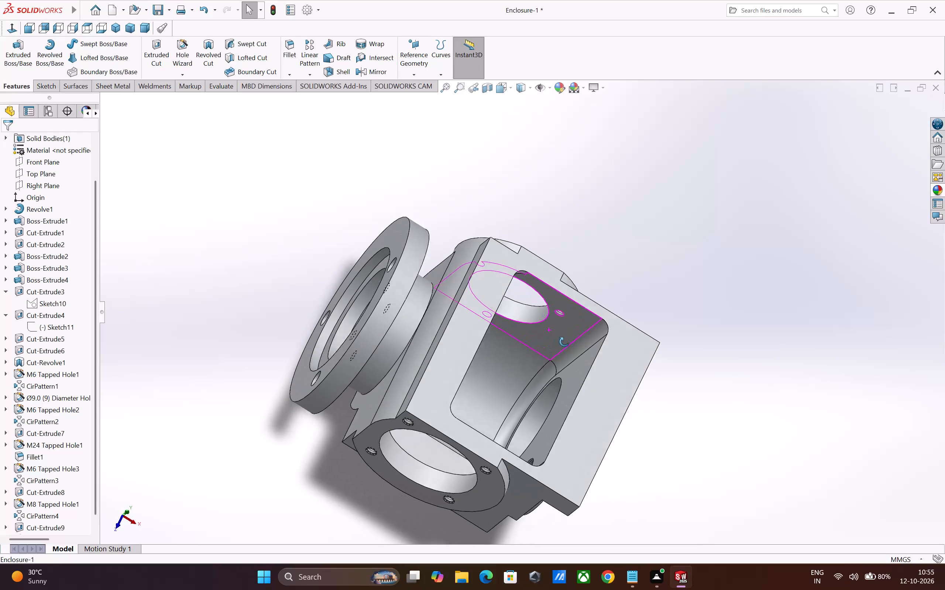
middle_drag(564, 342, 567, 341)
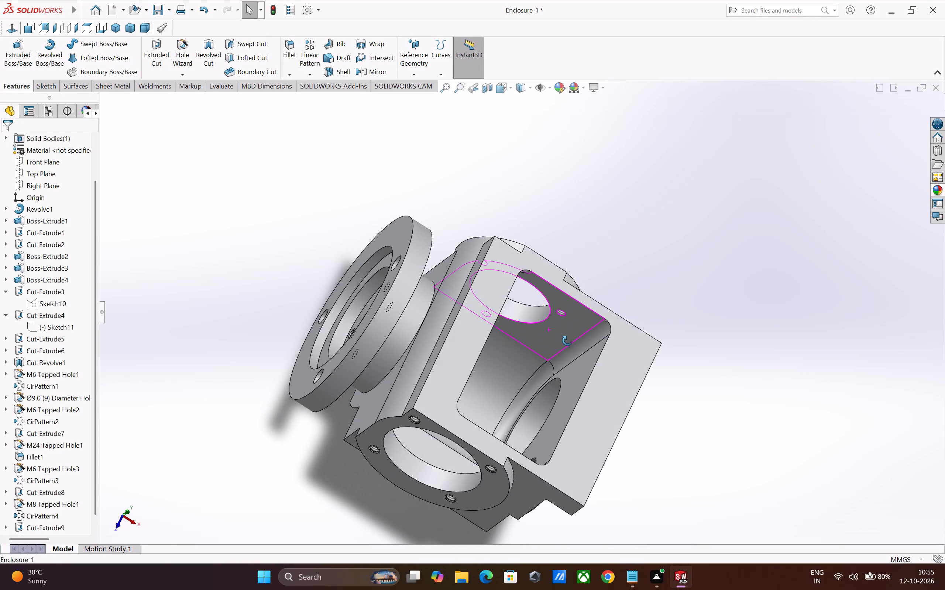
middle_drag(567, 341, 573, 337)
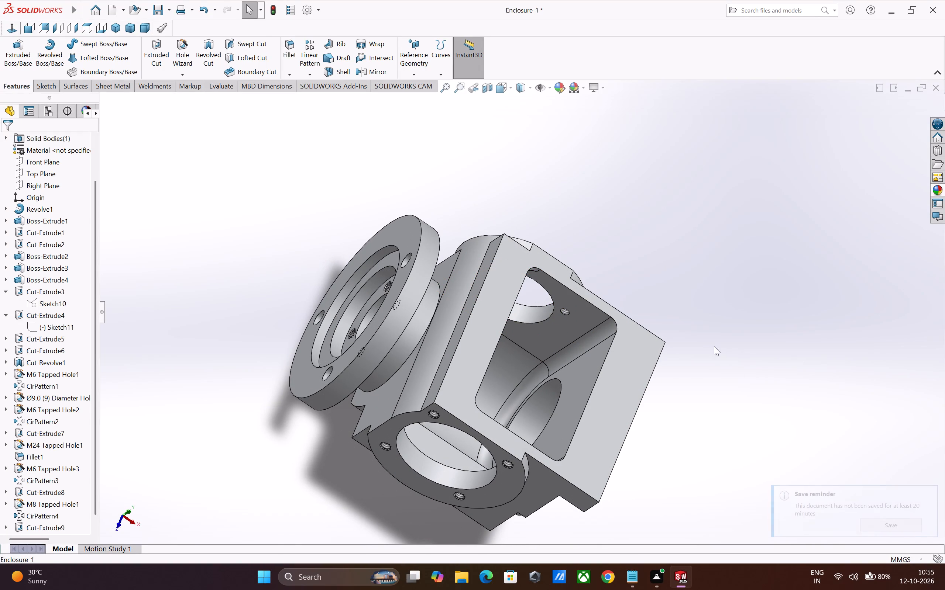
click(642, 355)
middle_drag(760, 366, 731, 337)
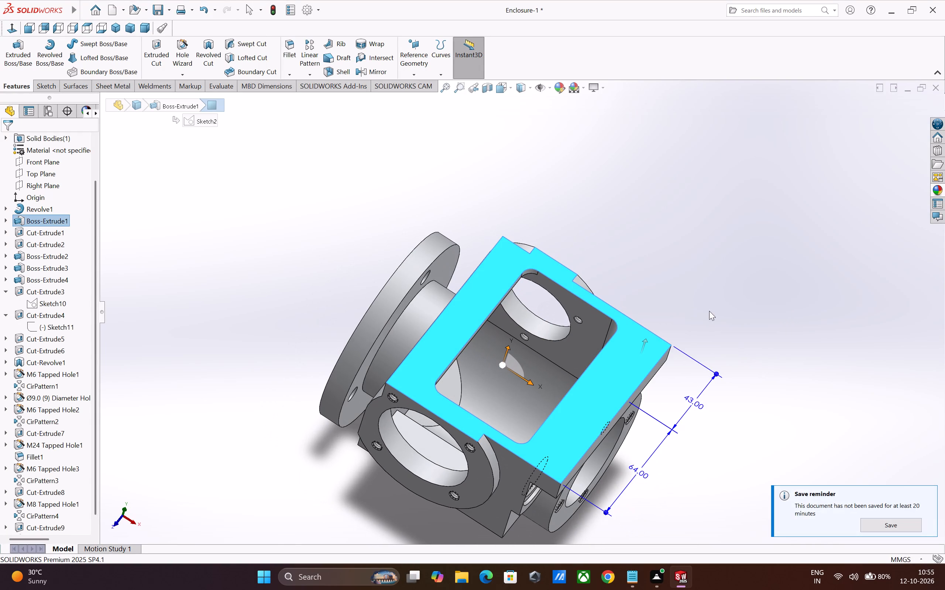
click(185, 58)
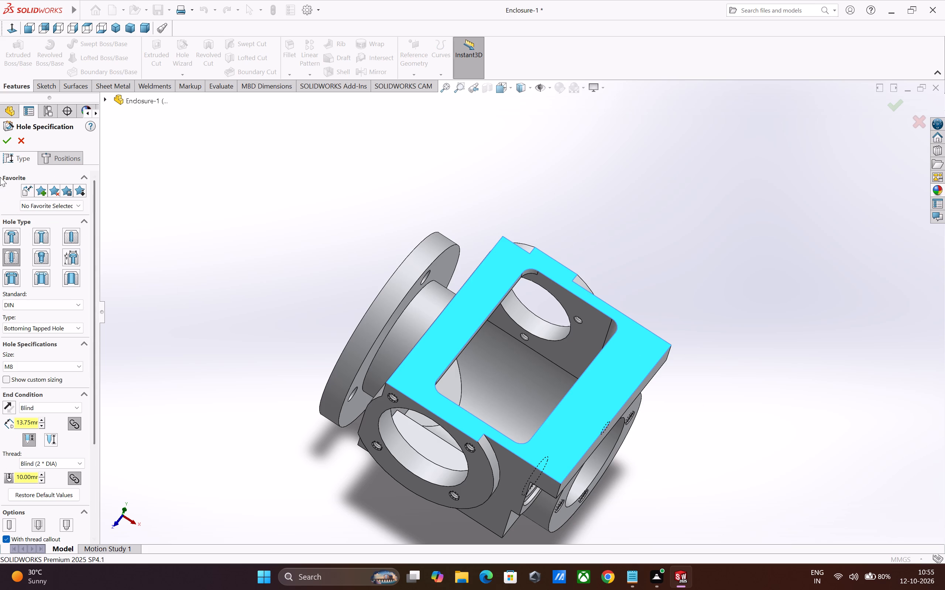
click(10, 256)
click(36, 367)
scroll(24, 405, up, 2)
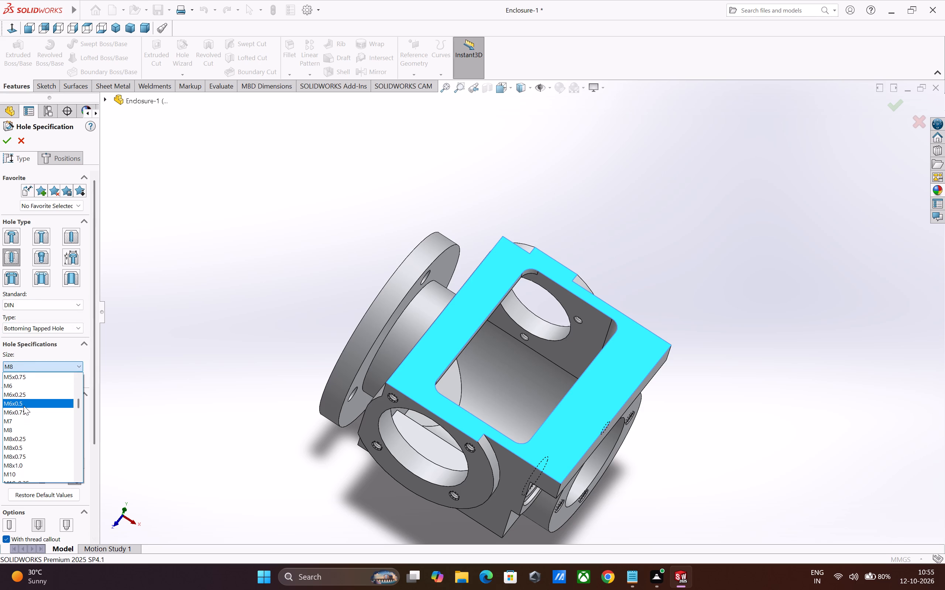
click(17, 388)
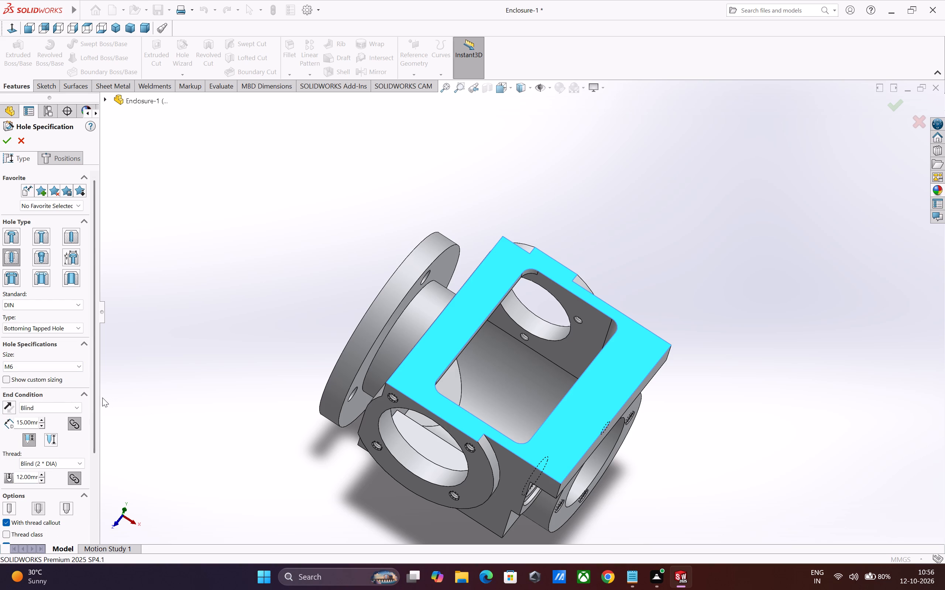
Set the M6 hole's thread depth to 15 mm and open the hole position sketch on the face.
drag(96, 401, 99, 463)
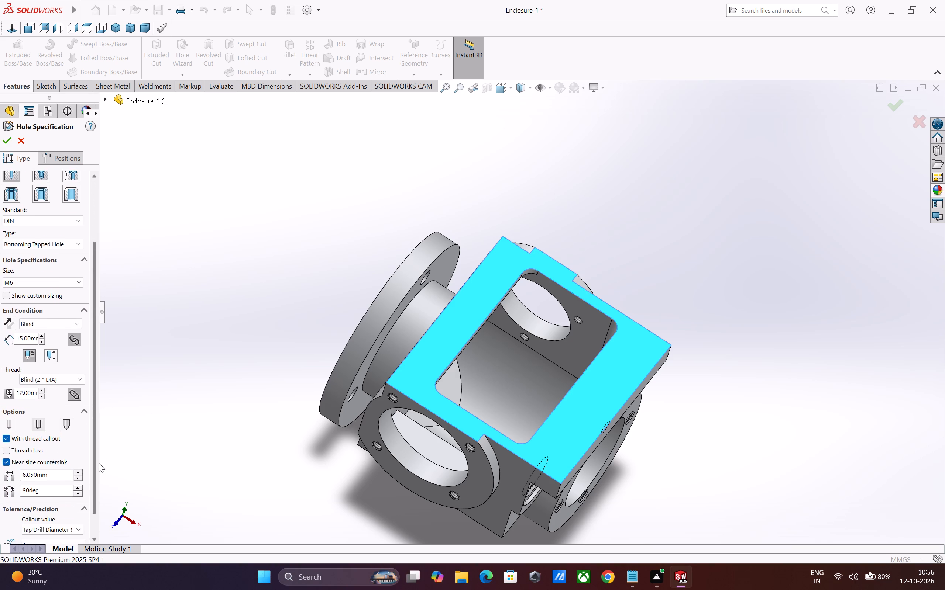
drag(99, 463, 97, 479)
double_click(27, 369)
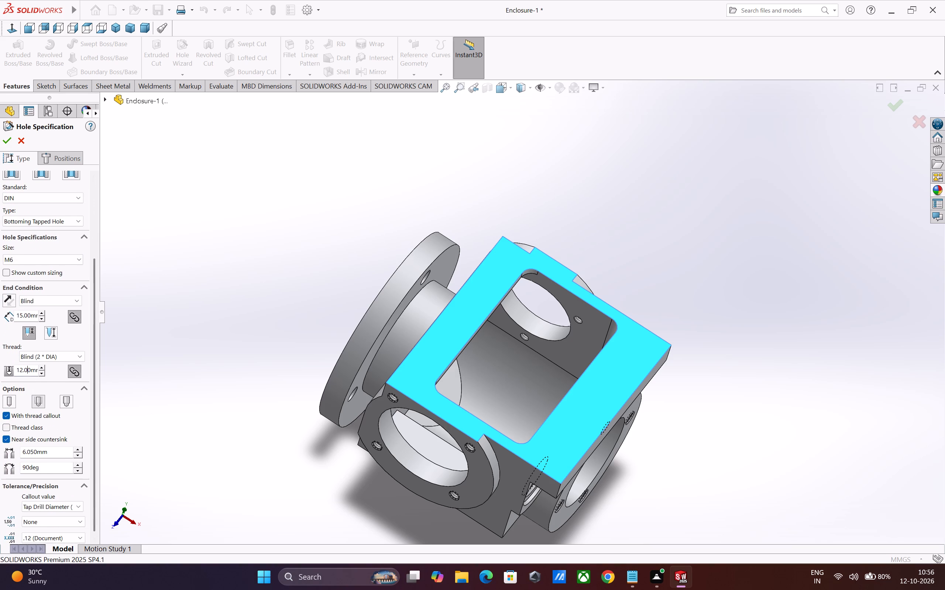
text(15)
key(Return)
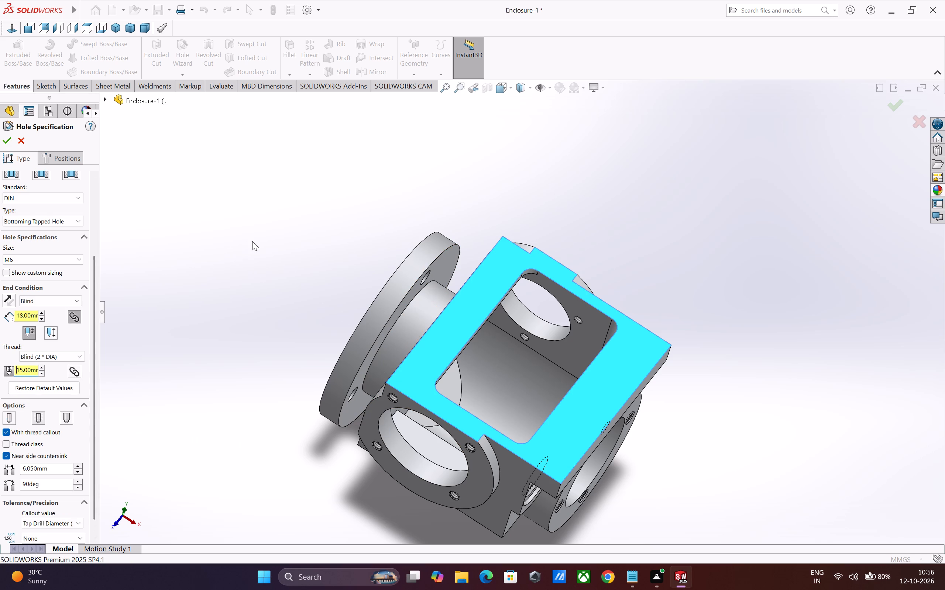
click(54, 158)
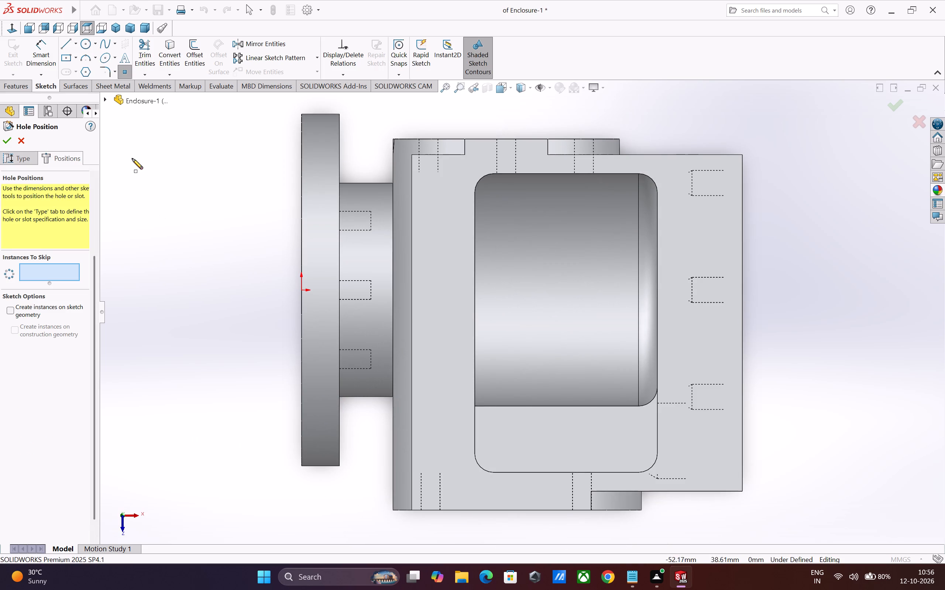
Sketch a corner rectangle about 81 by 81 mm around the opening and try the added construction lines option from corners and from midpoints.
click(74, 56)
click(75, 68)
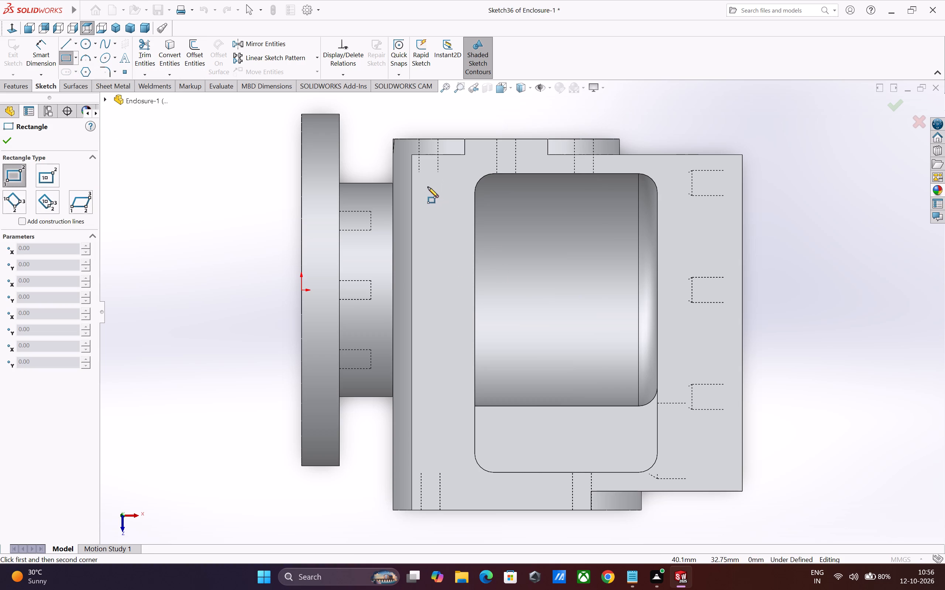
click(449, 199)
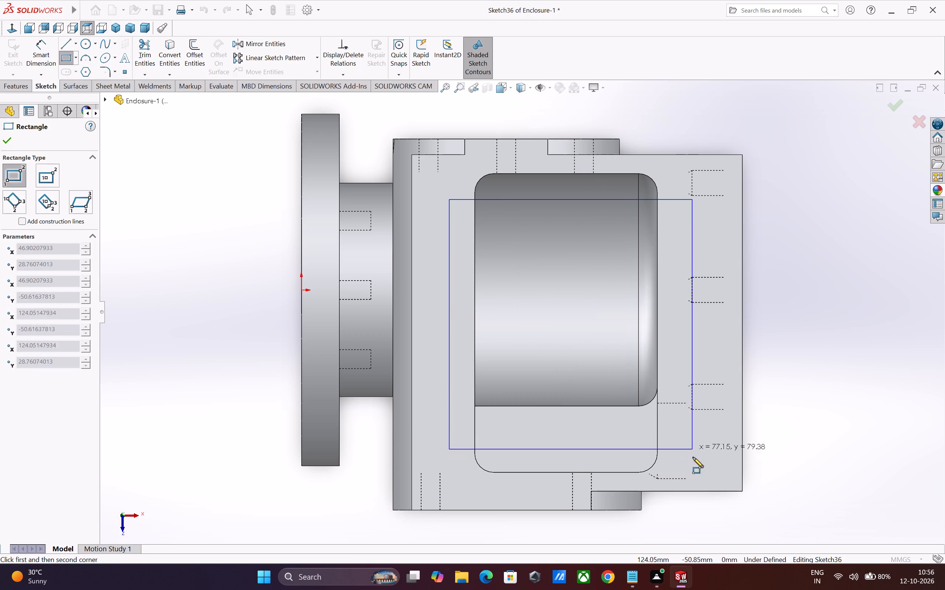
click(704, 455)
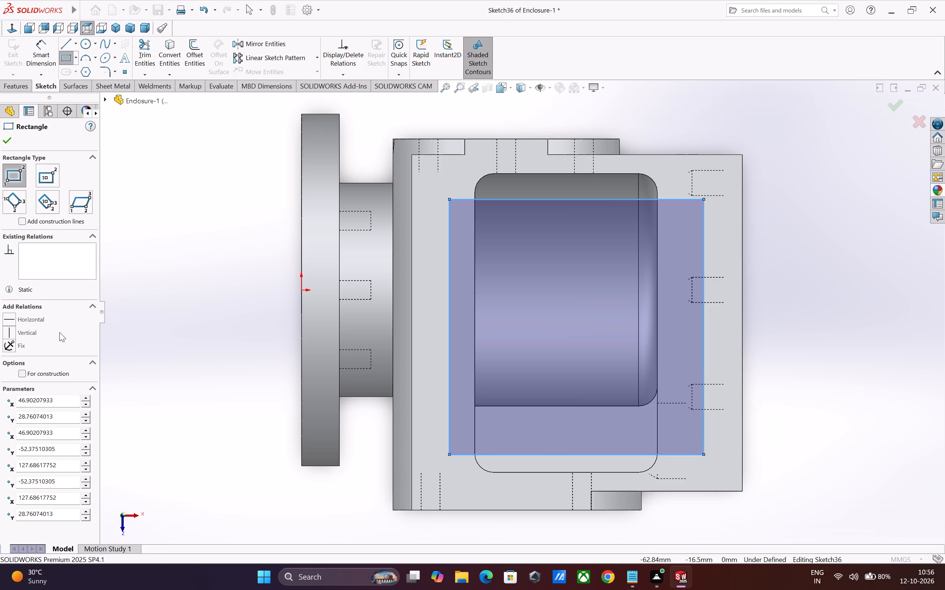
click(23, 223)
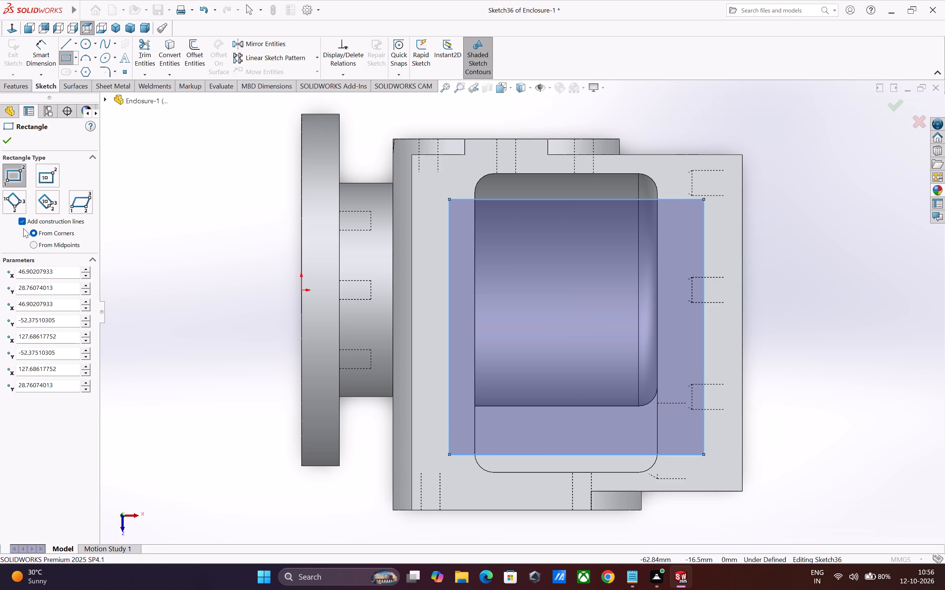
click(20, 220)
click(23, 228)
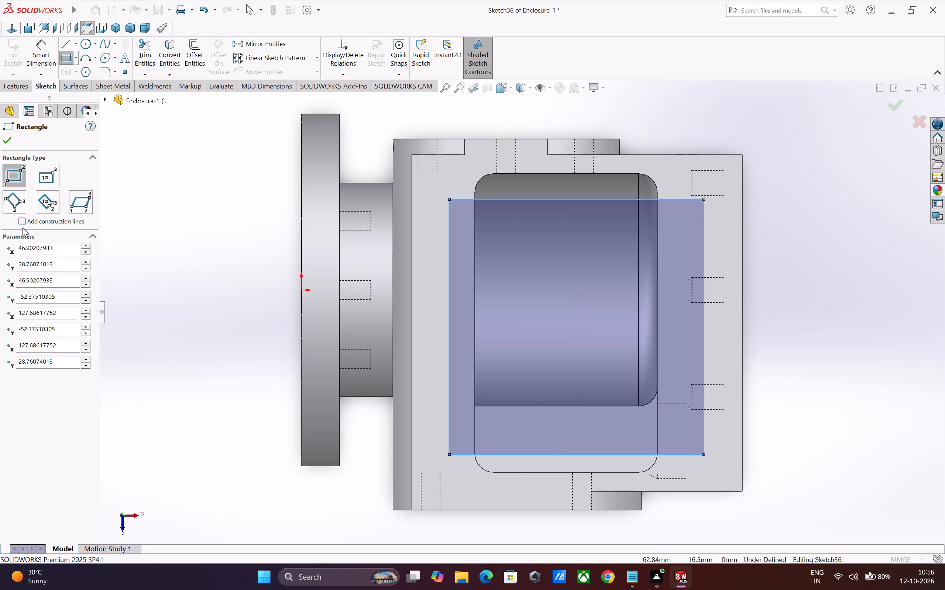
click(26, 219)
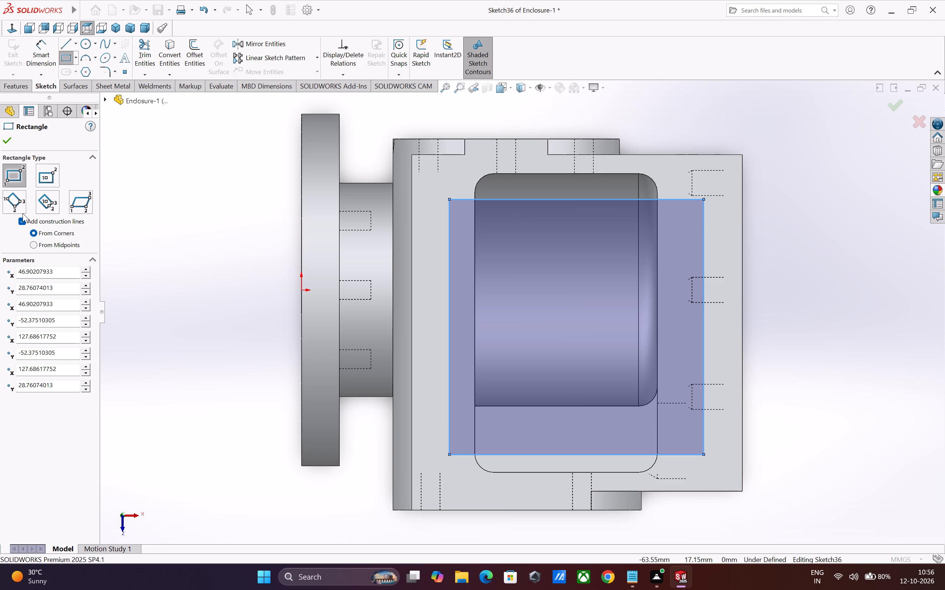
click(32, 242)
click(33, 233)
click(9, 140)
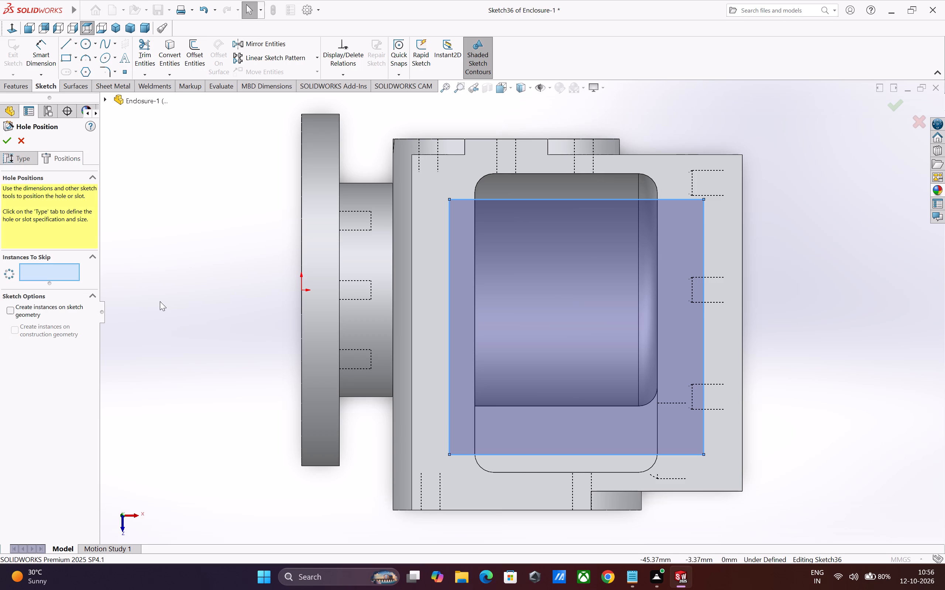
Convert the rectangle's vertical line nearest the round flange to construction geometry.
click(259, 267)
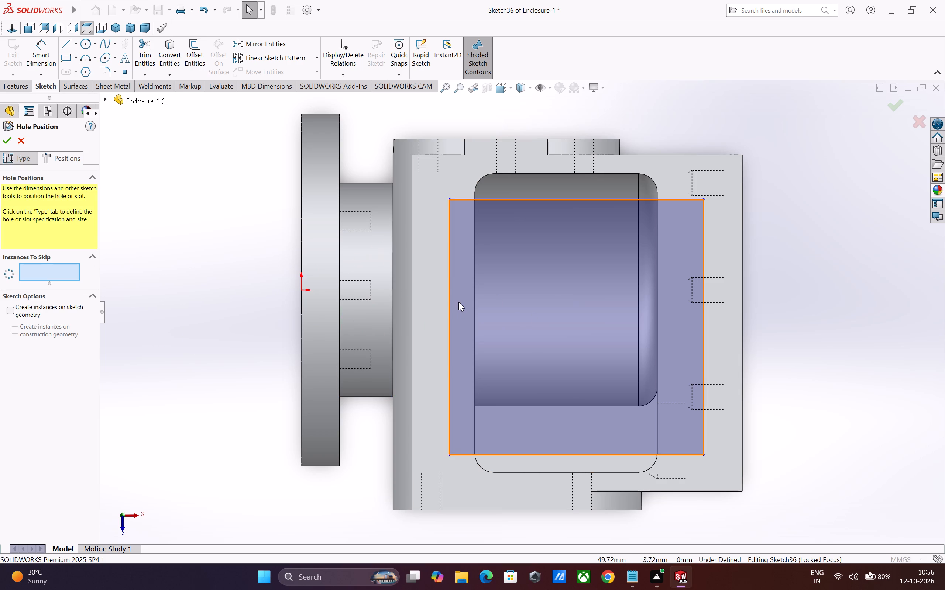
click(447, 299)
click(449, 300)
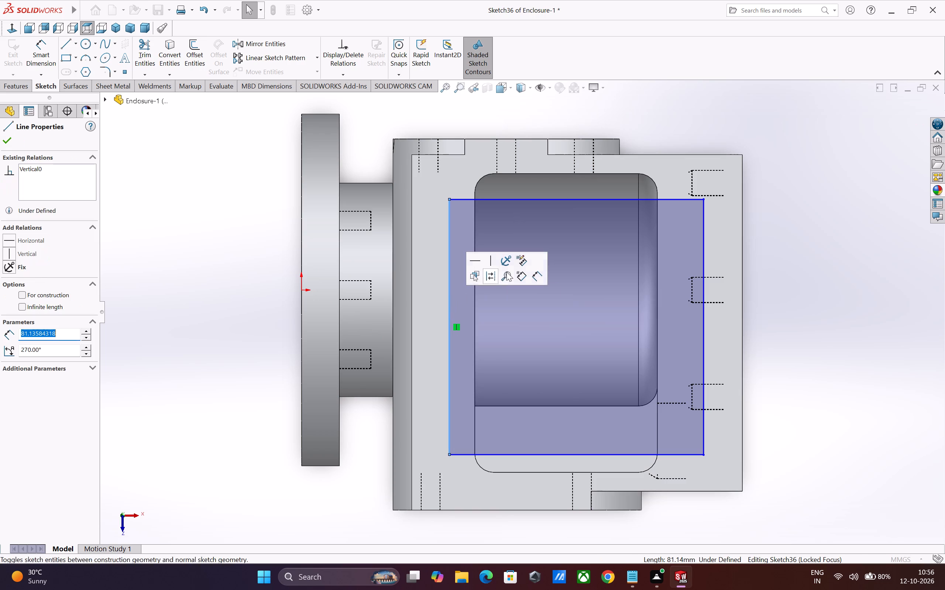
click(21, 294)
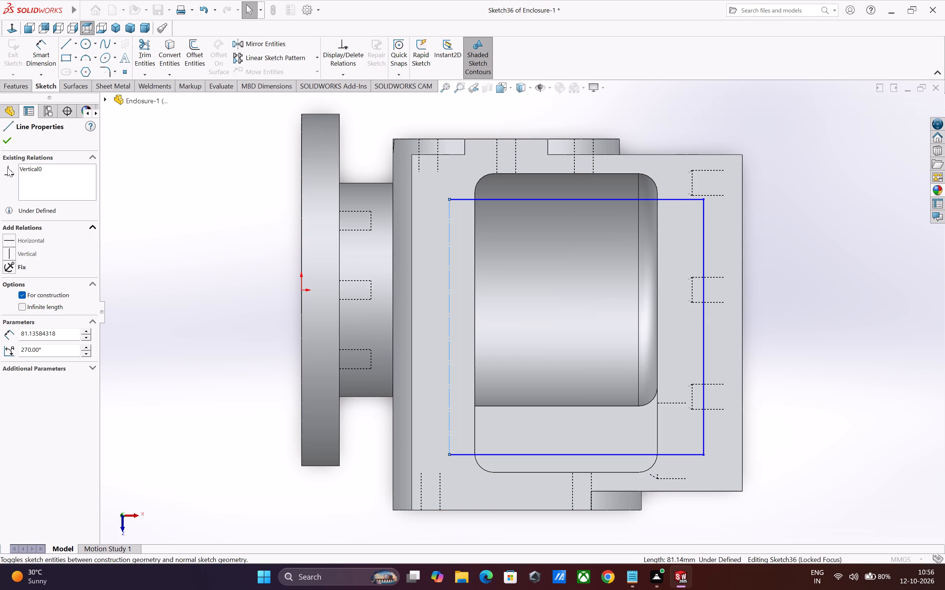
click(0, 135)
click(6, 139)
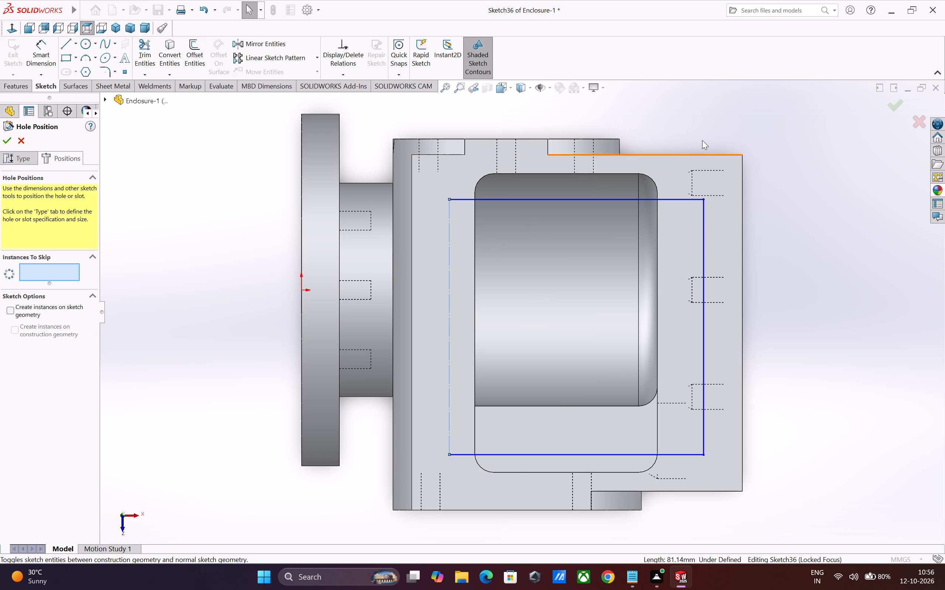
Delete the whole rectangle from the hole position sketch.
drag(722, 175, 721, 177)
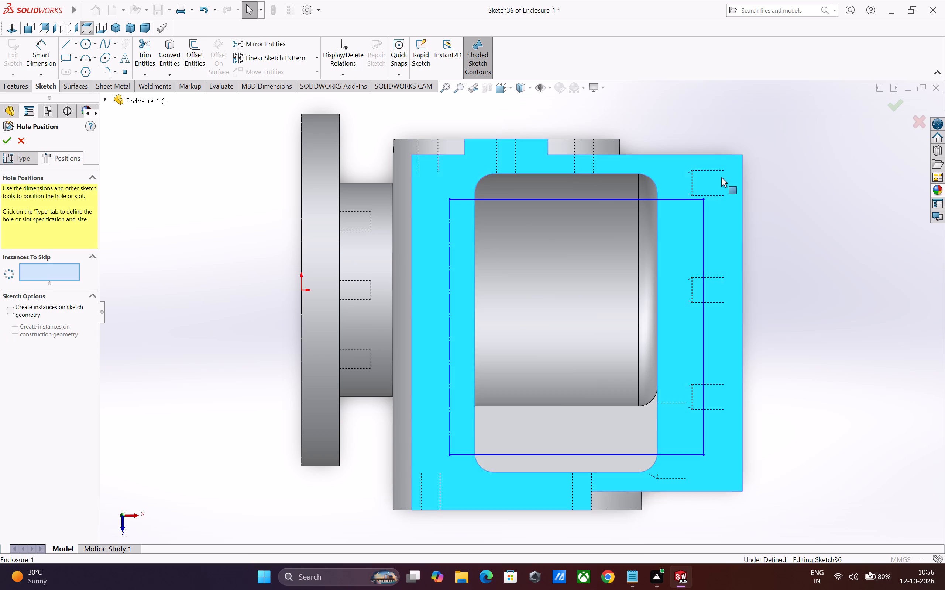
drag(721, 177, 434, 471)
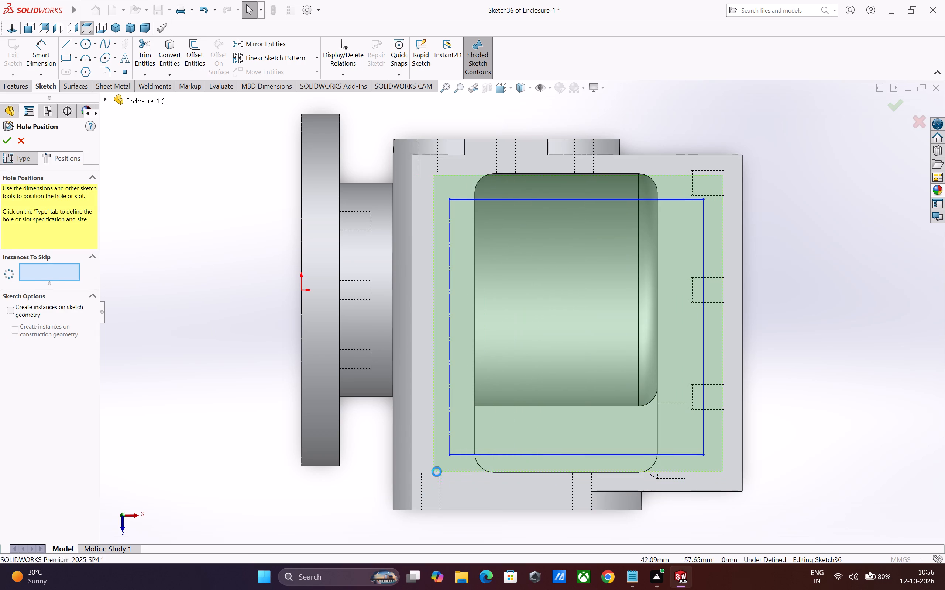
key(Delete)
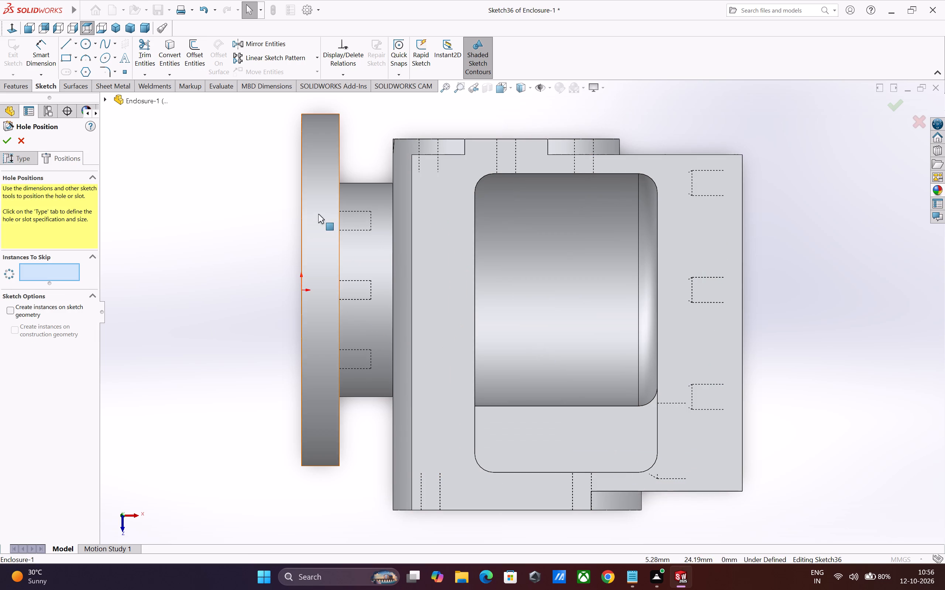
Sketch a corner rectangle about 79 by 86 mm around the opening, without added construction lines, and make its sides construction geometry.
click(68, 58)
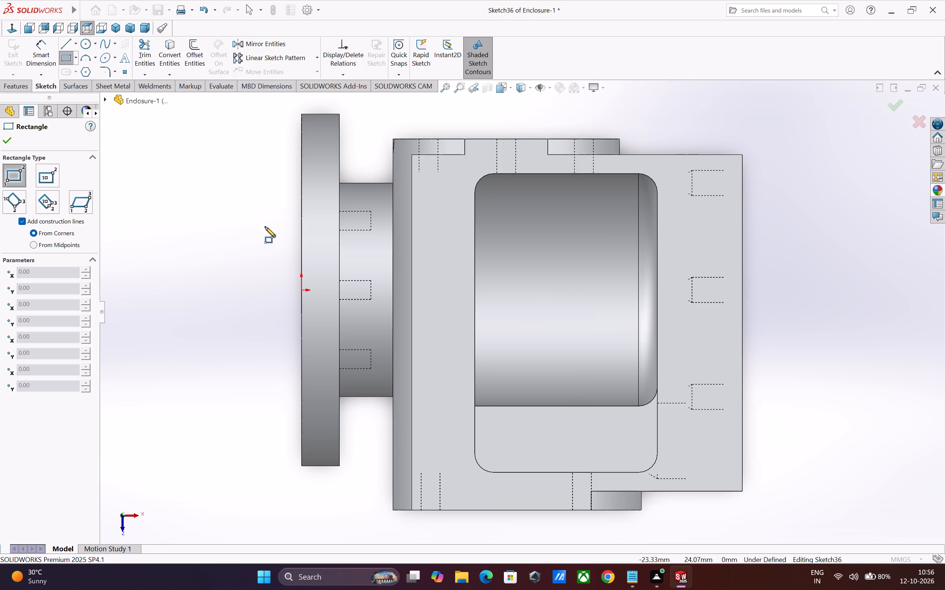
click(35, 232)
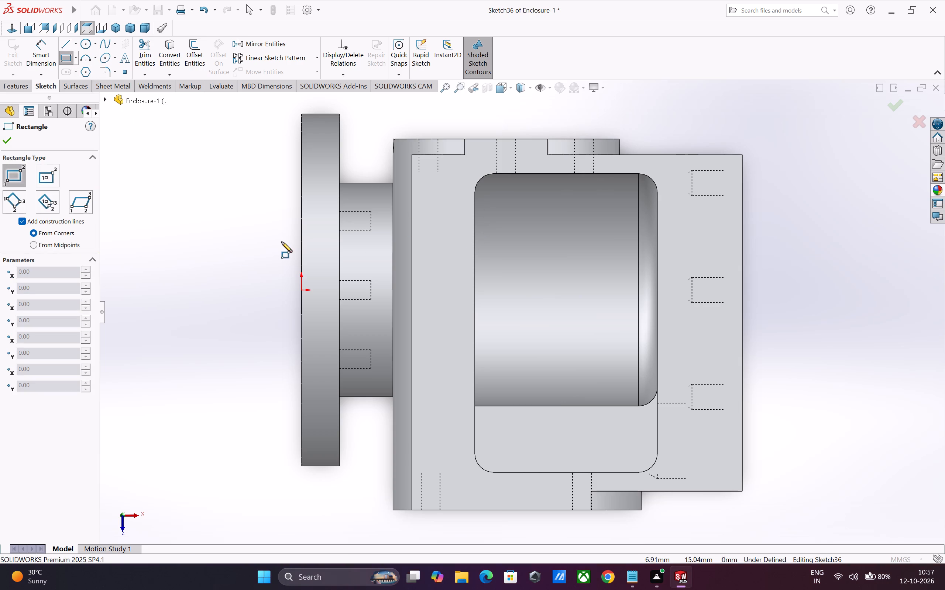
click(22, 219)
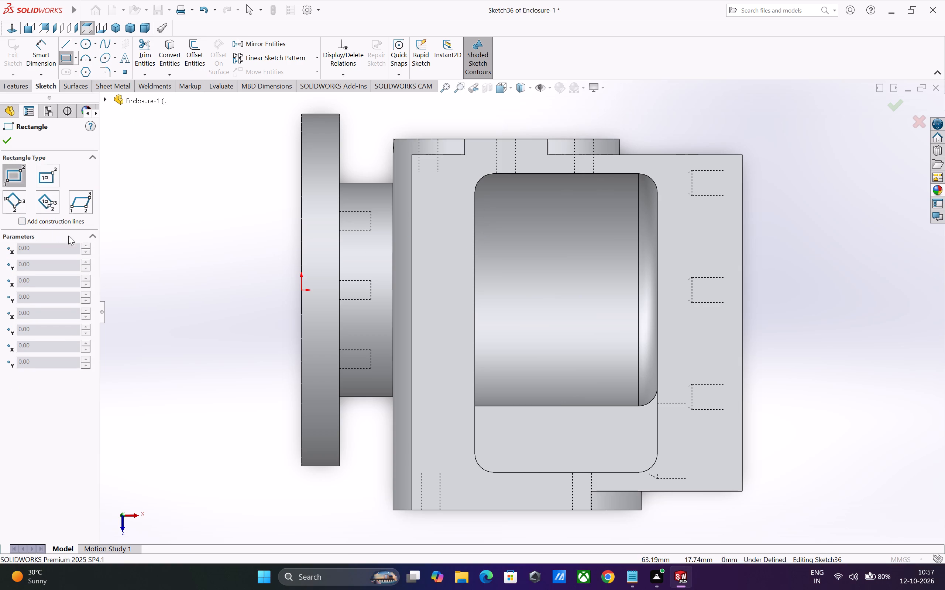
click(447, 187)
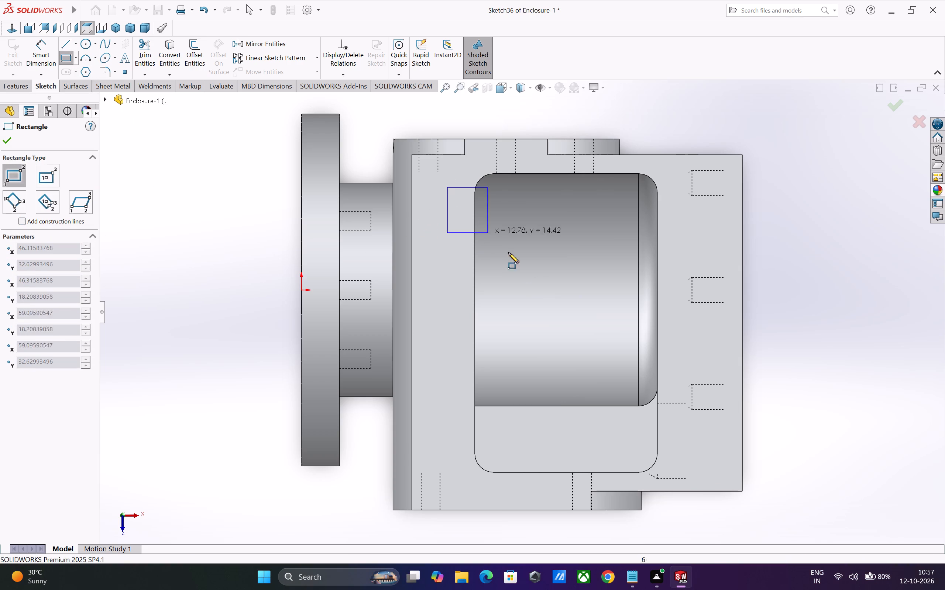
click(696, 458)
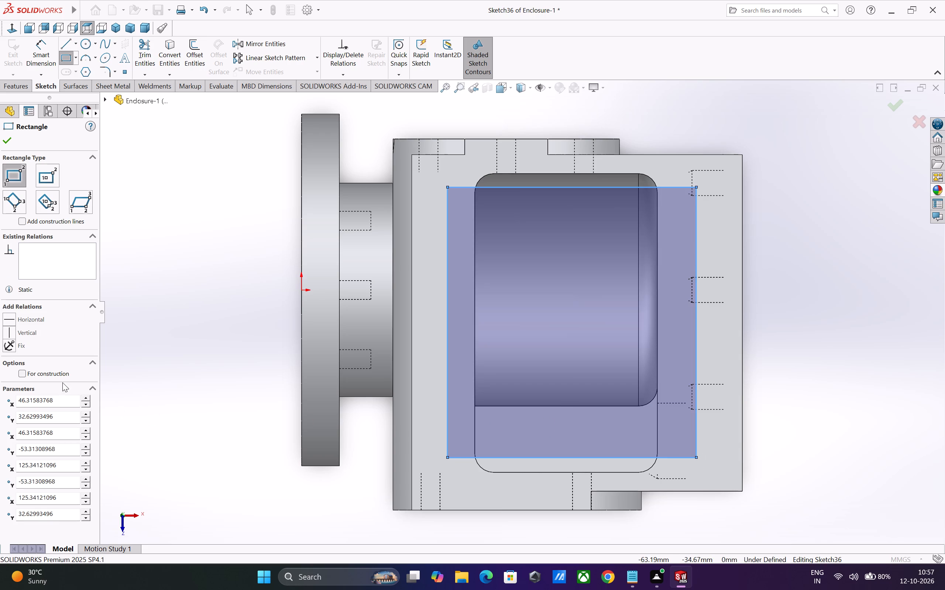
click(27, 374)
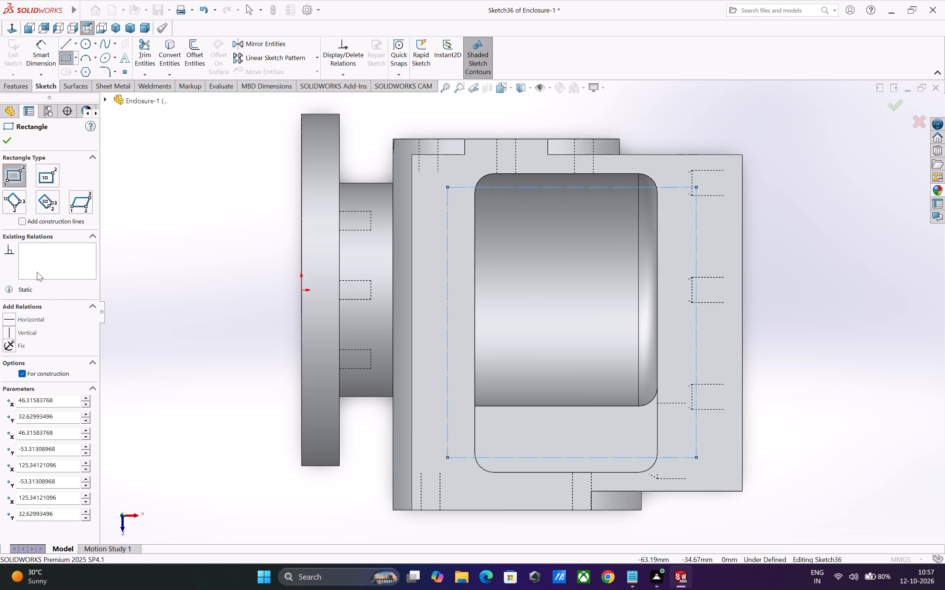
Turn on added construction lines from midpoints in the rectangle options and finish the Rectangle command.
click(23, 222)
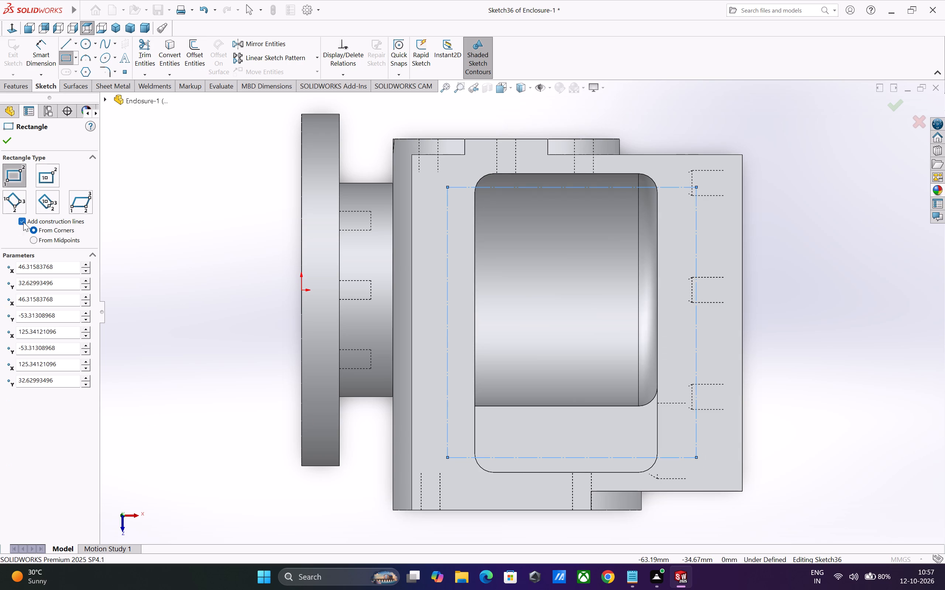
click(31, 239)
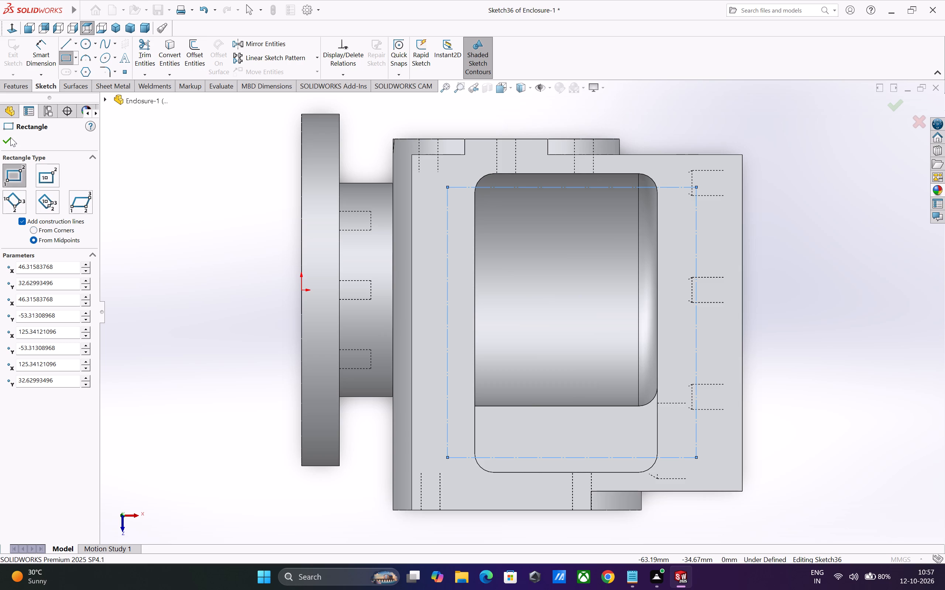
click(10, 137)
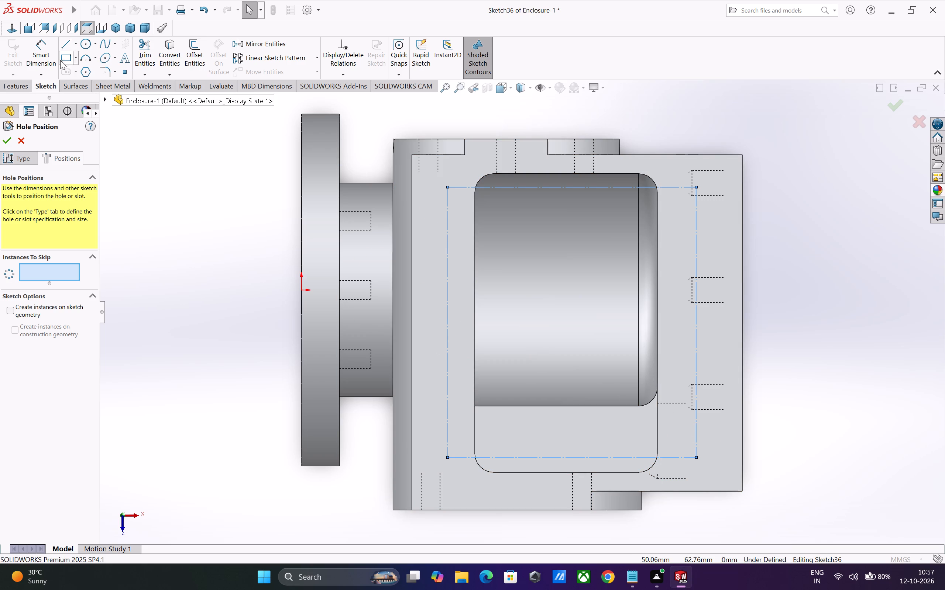
Dimension the construction rectangle's vertical side farthest from the round flange to 85 mm.
click(50, 56)
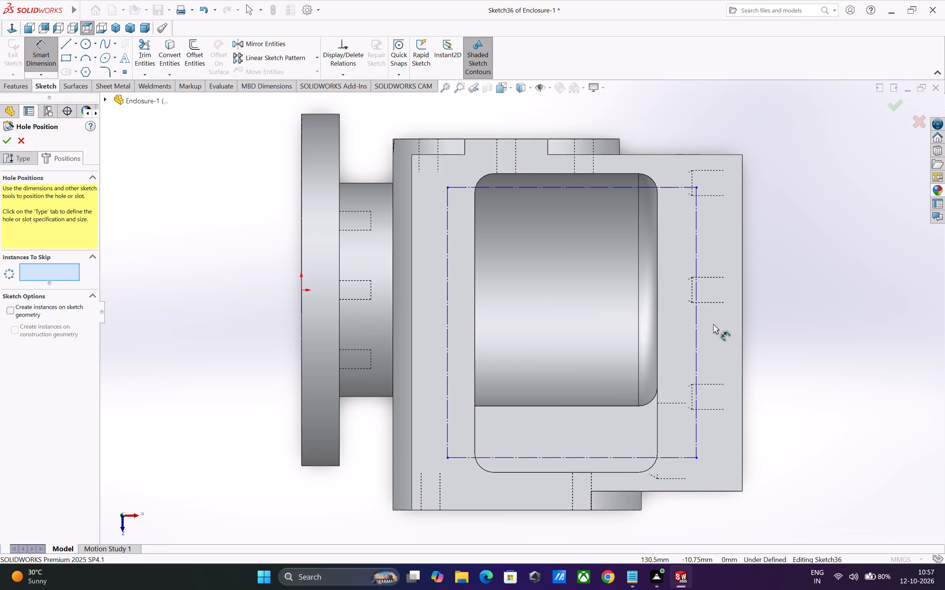
click(697, 330)
click(790, 343)
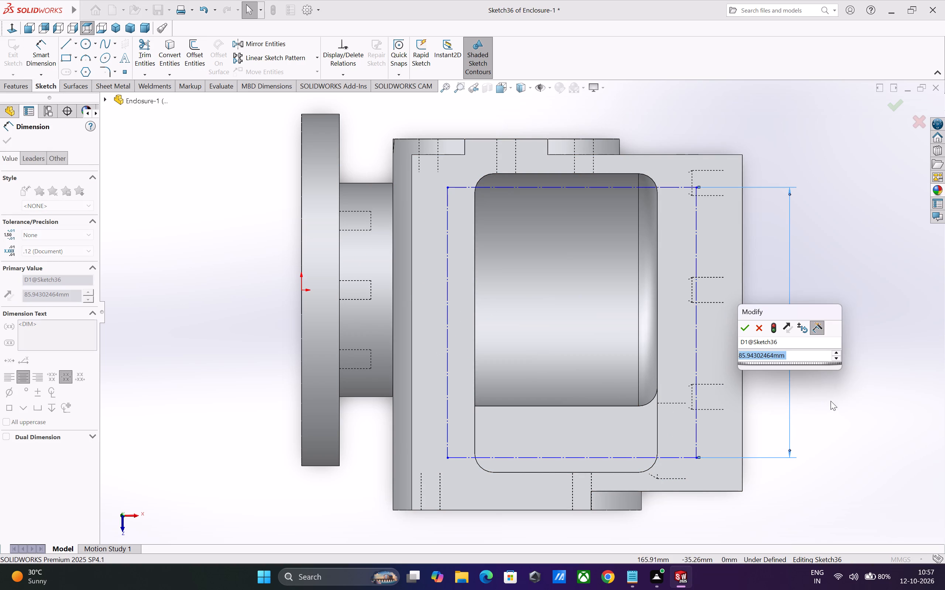
text(85)
key(Return)
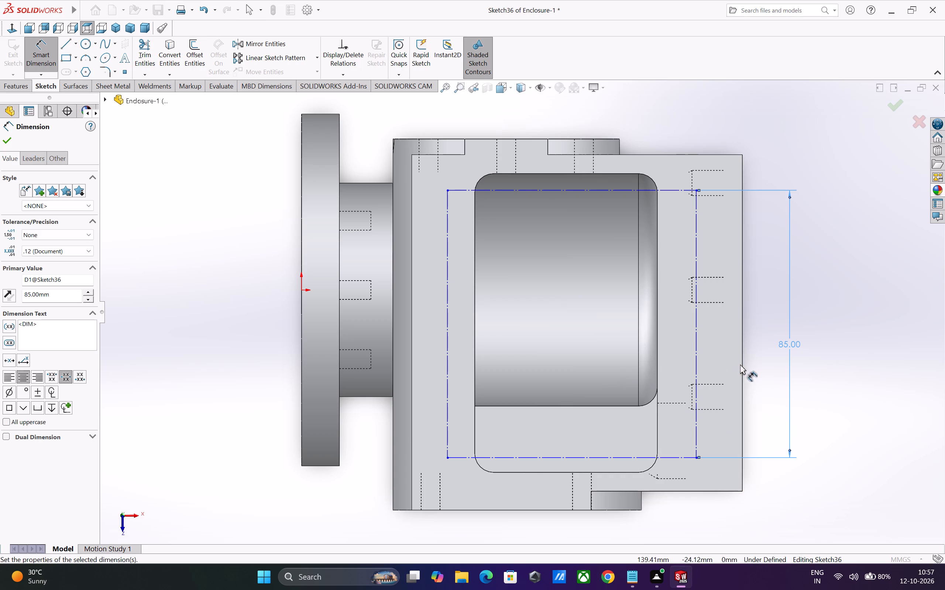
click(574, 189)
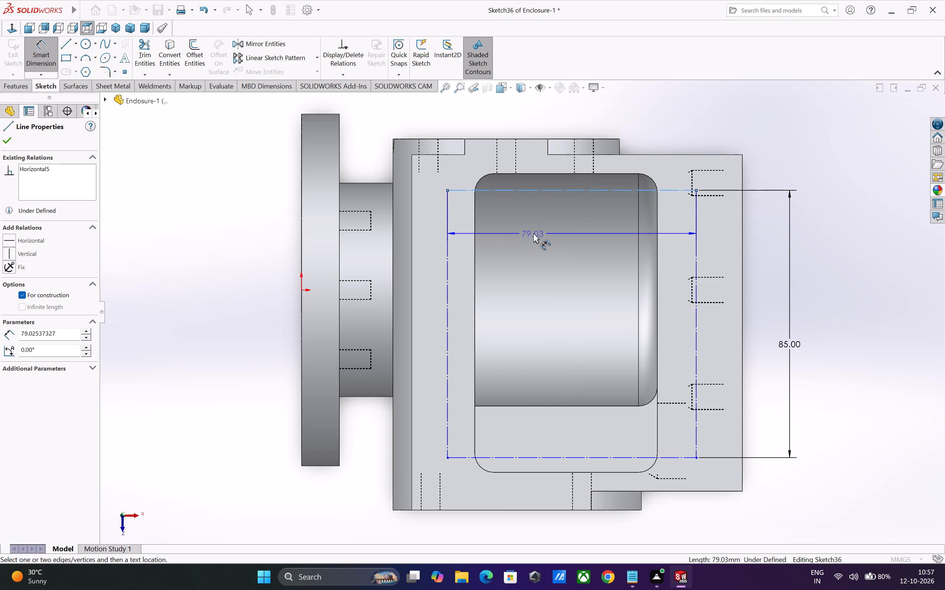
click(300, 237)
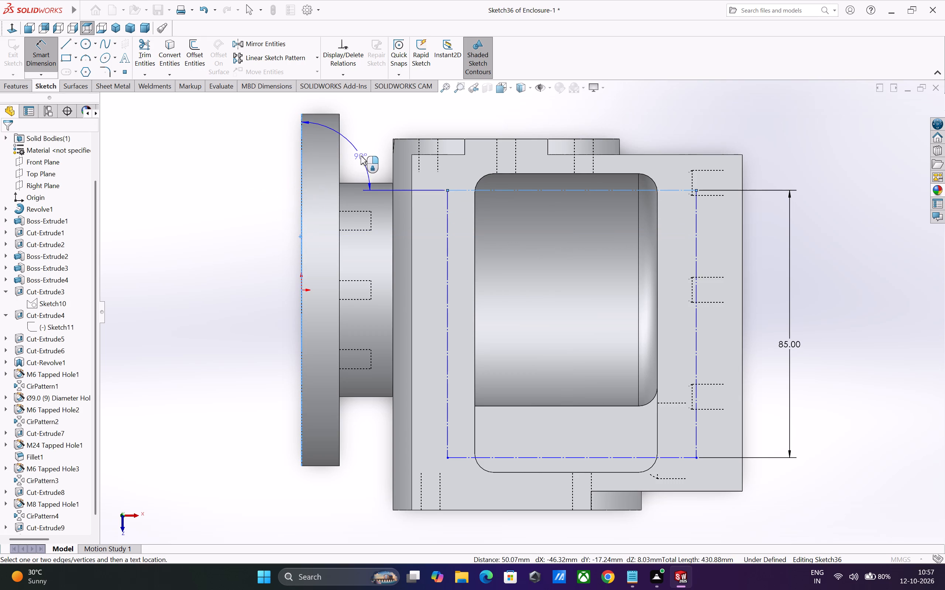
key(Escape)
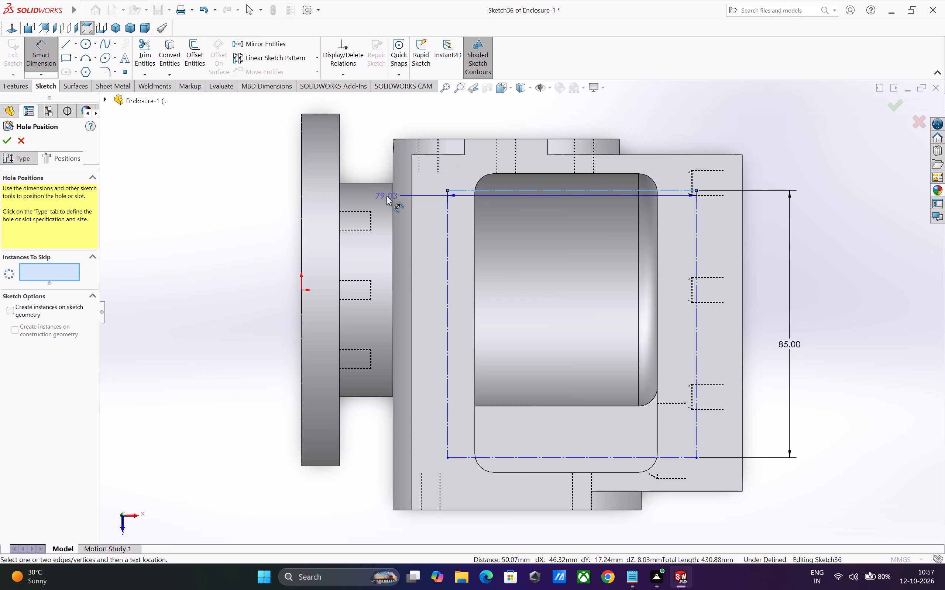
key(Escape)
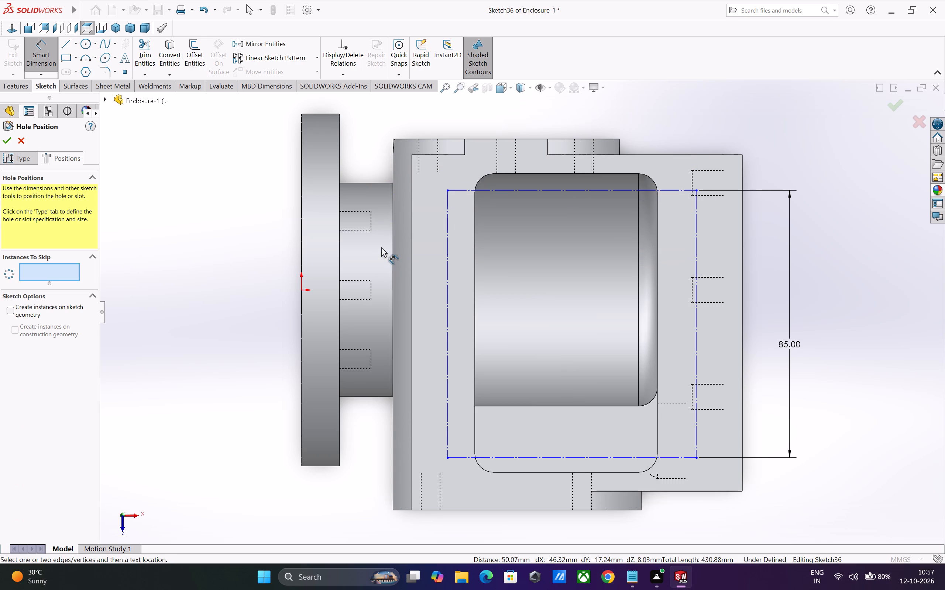
Dimension the vertical distance between the origin and the rectangle's upper corner nearest the flange to 32 mm.
click(447, 190)
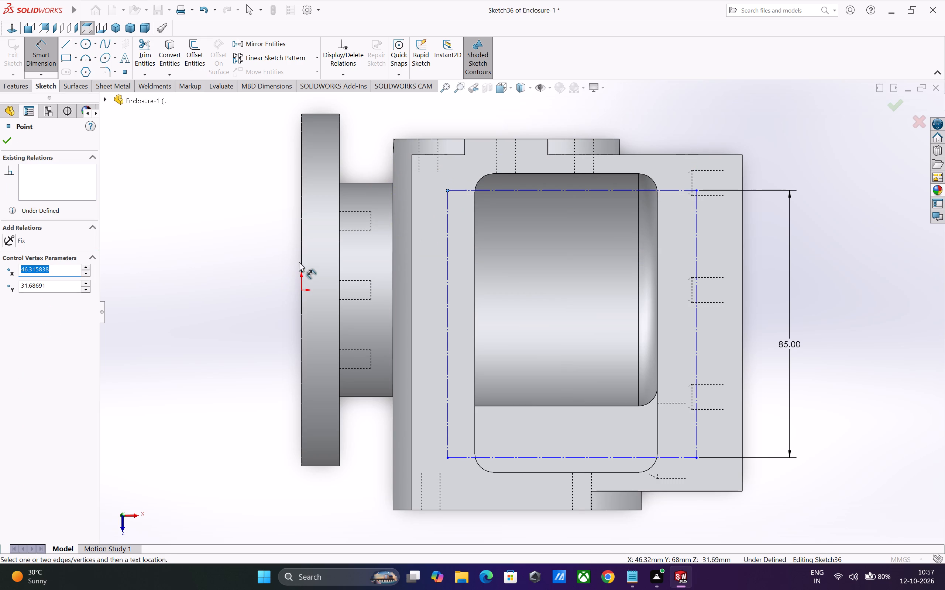
click(301, 257)
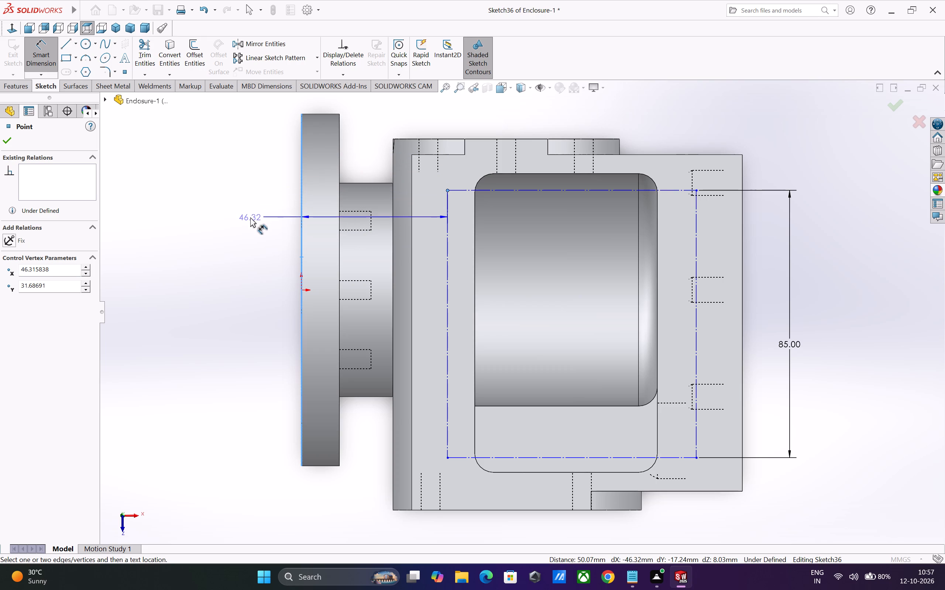
key(Escape)
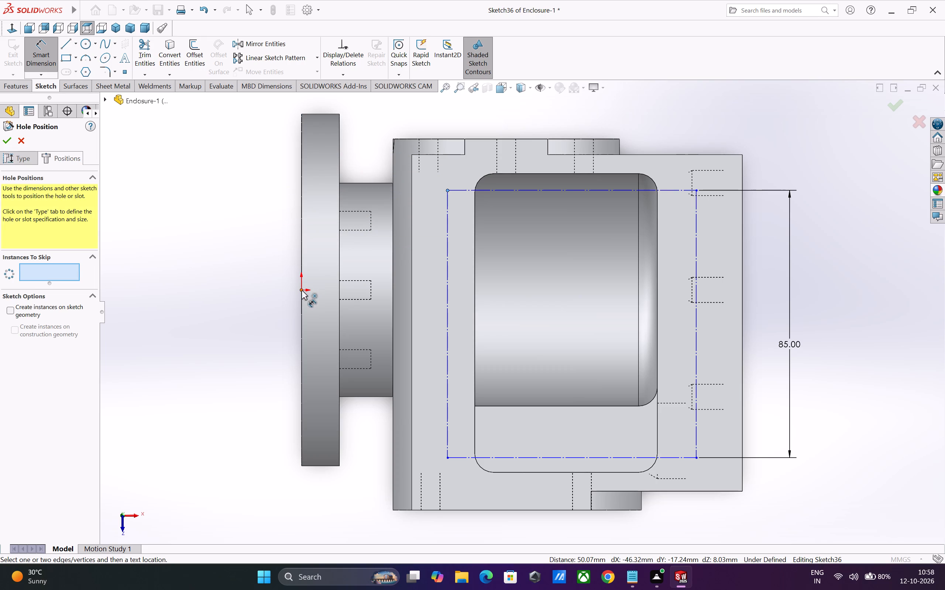
click(302, 290)
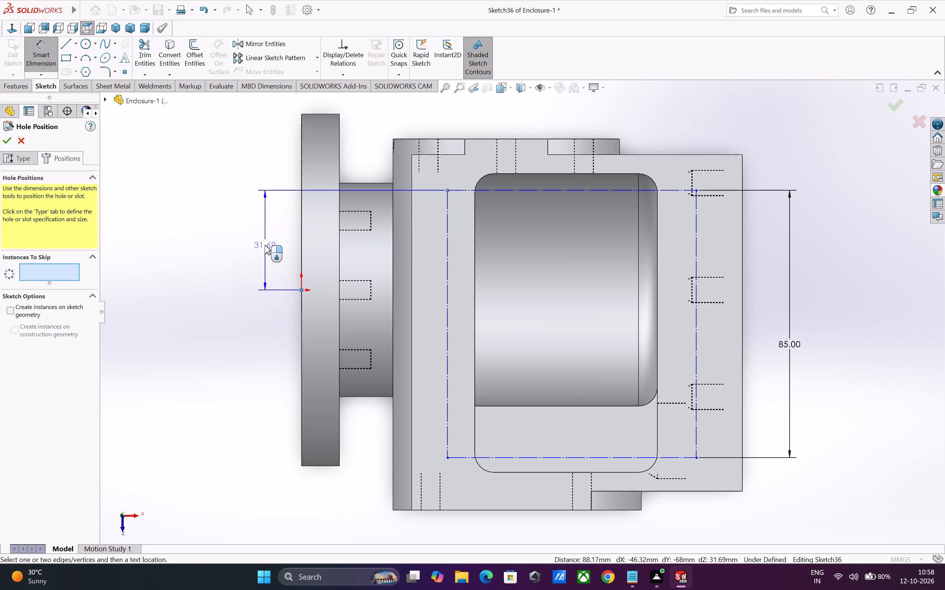
click(265, 245)
key(3)
key(2)
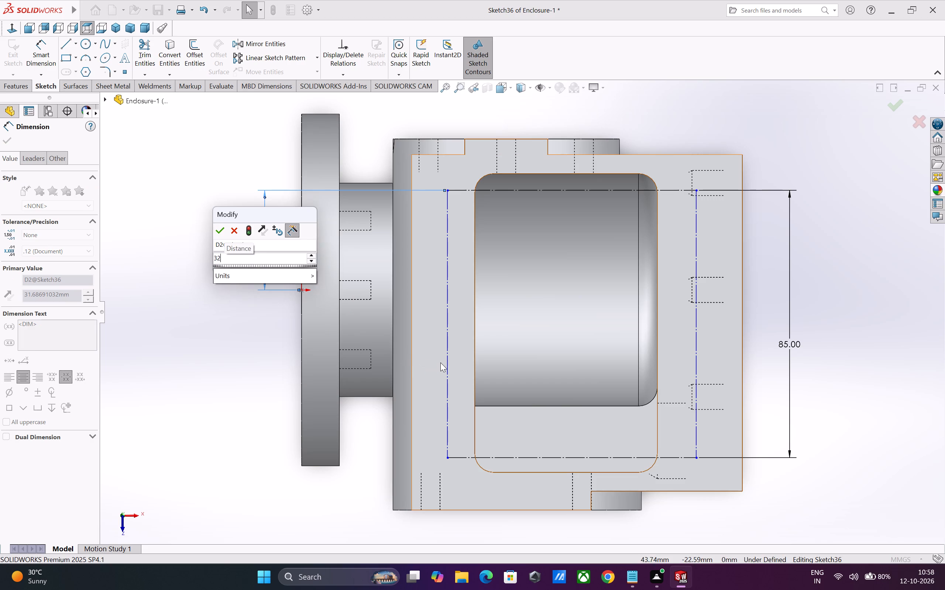
key(Return)
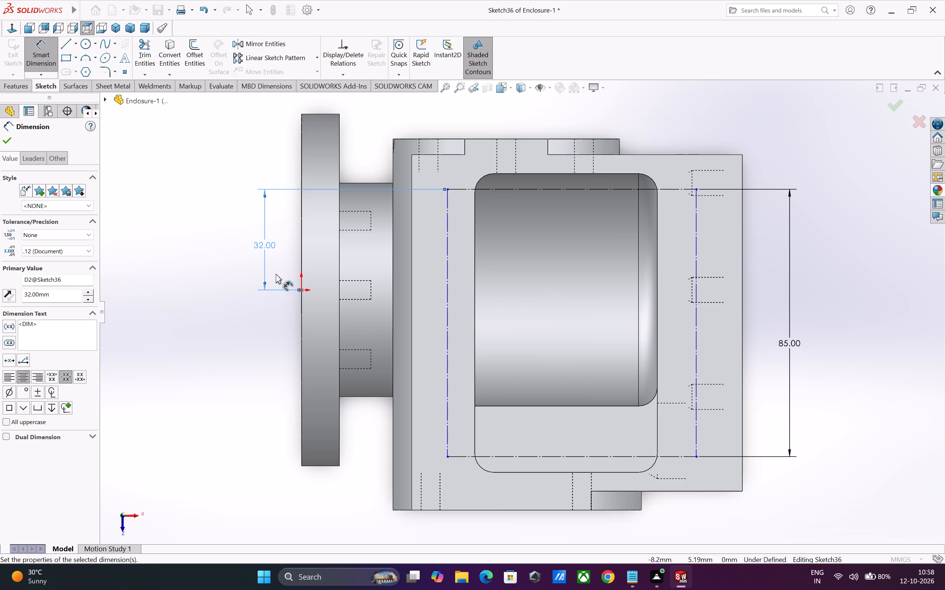
Examine the construction rectangle's placement around the opening from several viewing angles.
scroll(276, 274, up, 2)
scroll(336, 355, up, 2)
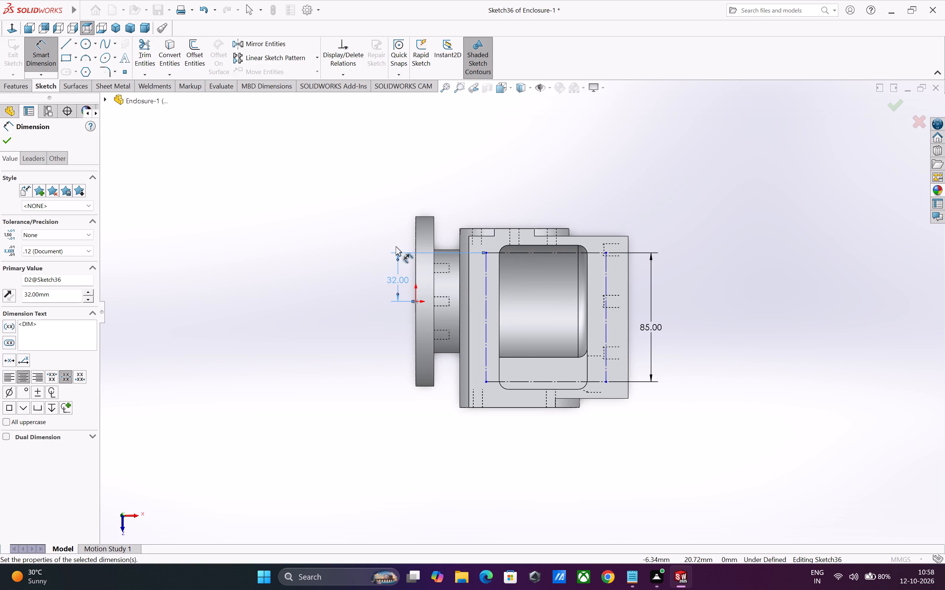
scroll(603, 316, down, 2)
middle_drag(697, 352, 679, 362)
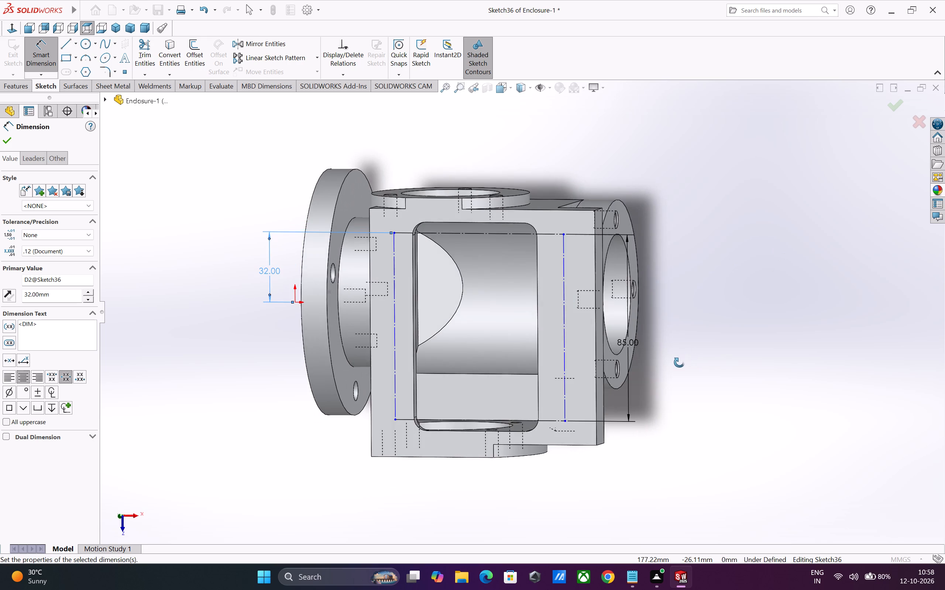
middle_drag(679, 362, 705, 350)
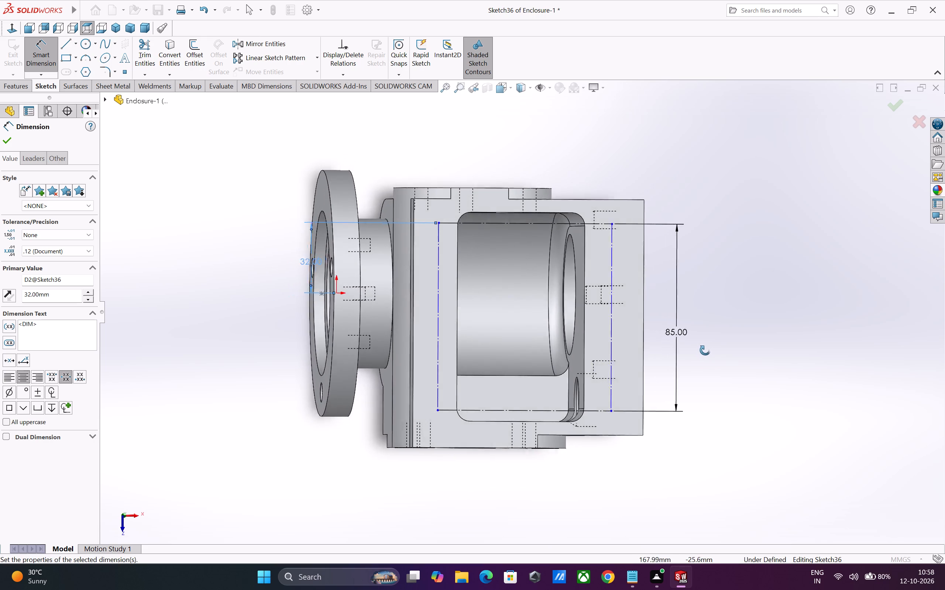
middle_drag(705, 350, 718, 343)
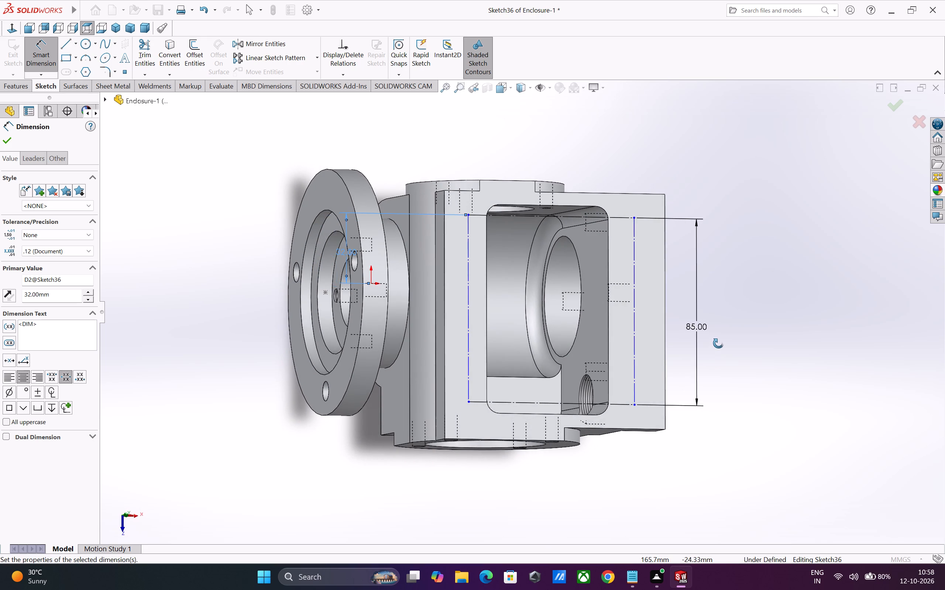
middle_drag(718, 343, 710, 351)
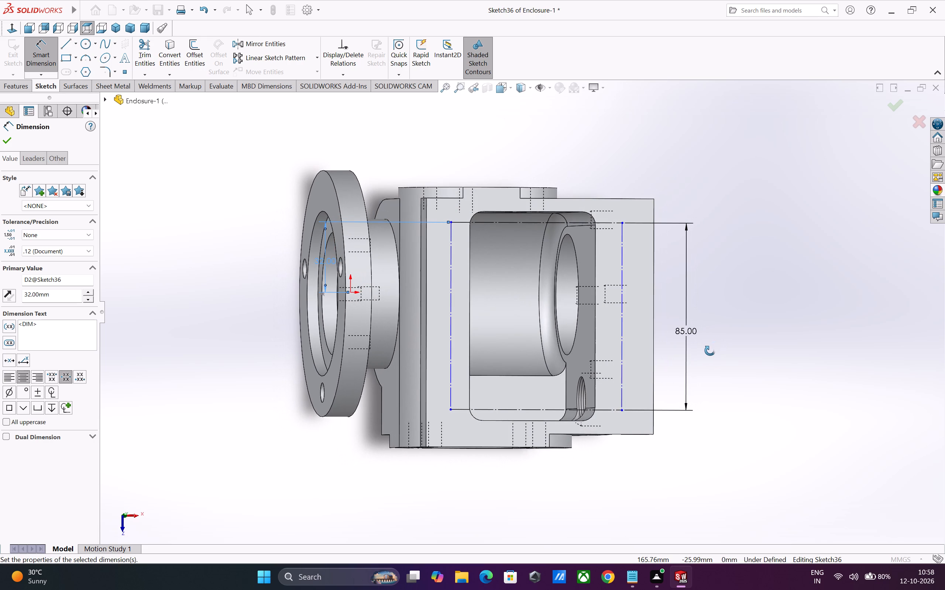
middle_drag(710, 351, 712, 350)
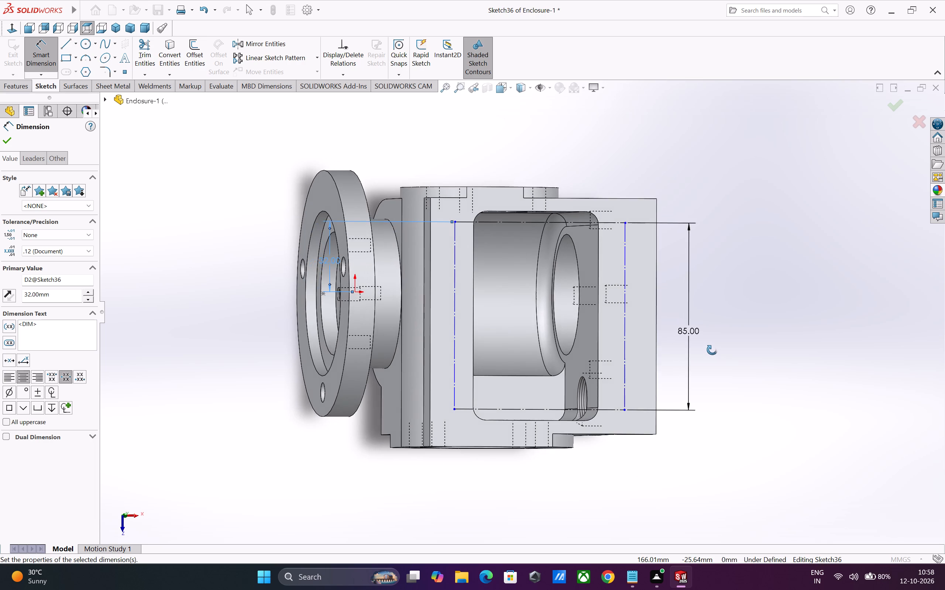
middle_drag(712, 350, 713, 351)
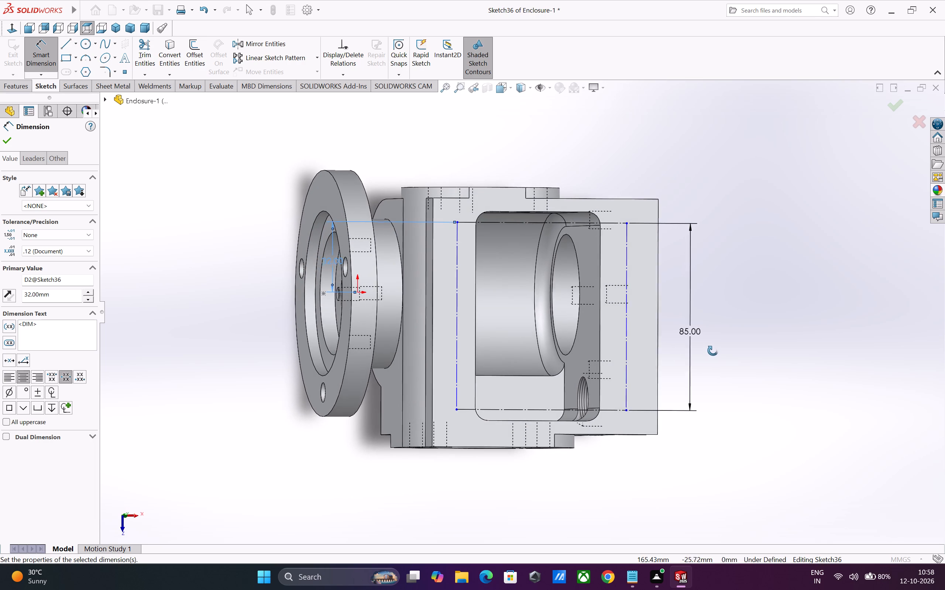
middle_drag(713, 351, 712, 351)
scroll(712, 351, up, 2)
scroll(671, 330, down, 2)
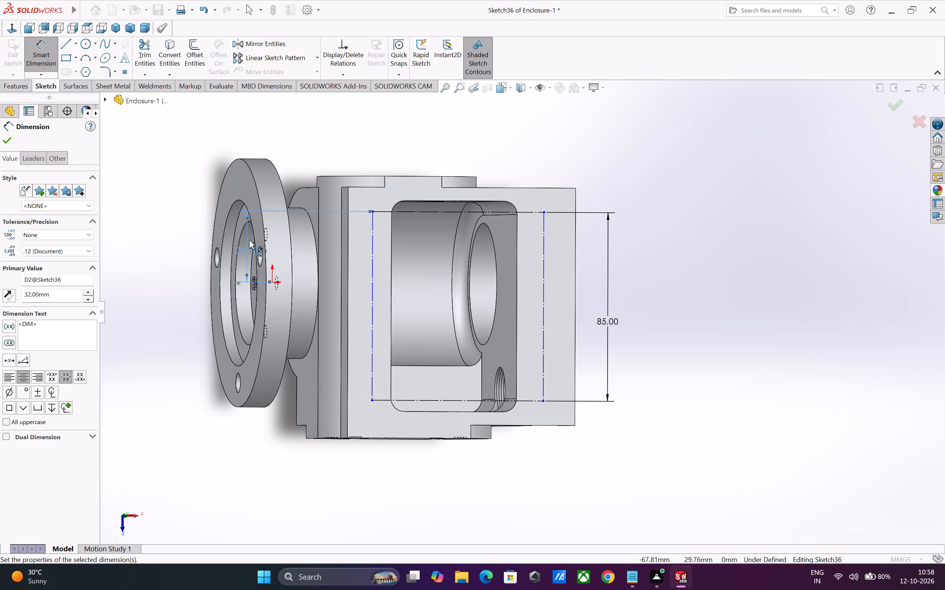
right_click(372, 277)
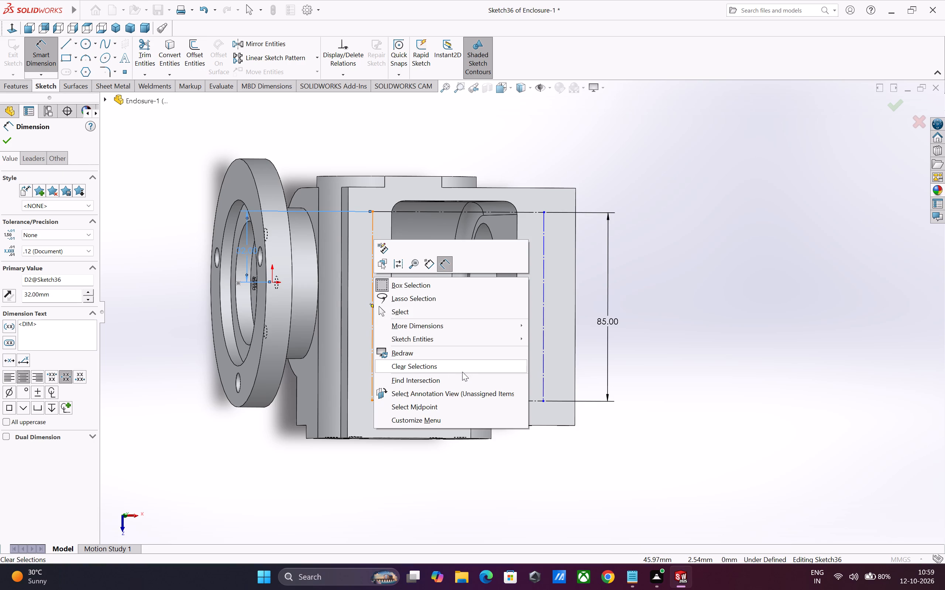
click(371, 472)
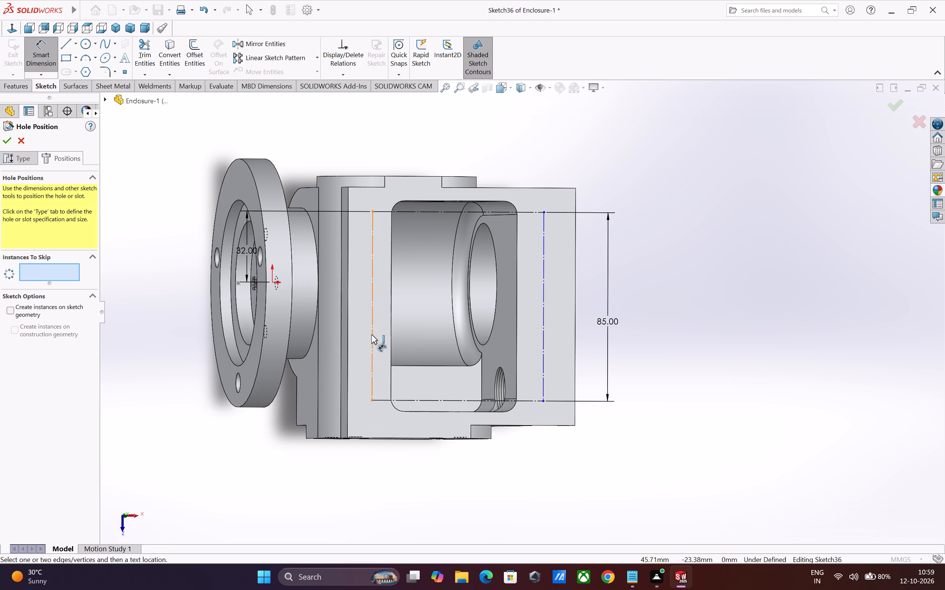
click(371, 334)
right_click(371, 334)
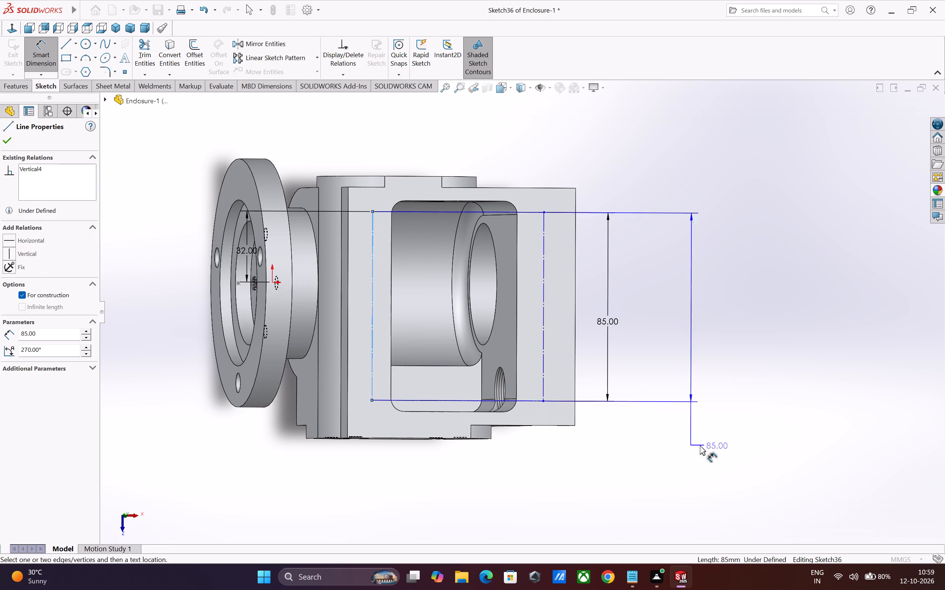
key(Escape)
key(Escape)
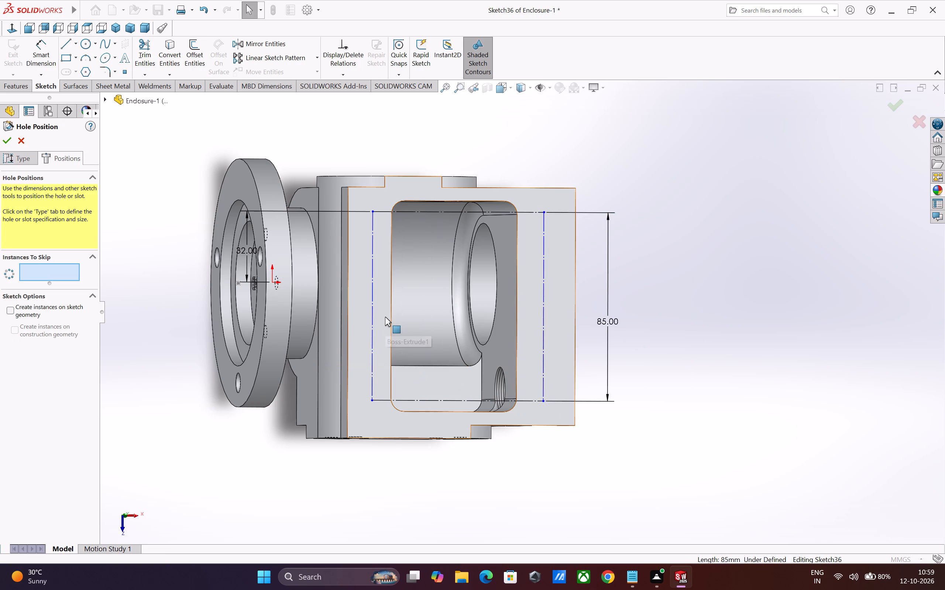
Using Split Entities, split the rectangle's flange-side vertical line about 25 mm below its upper end and the opposite one about 67 mm below.
right_click(372, 321)
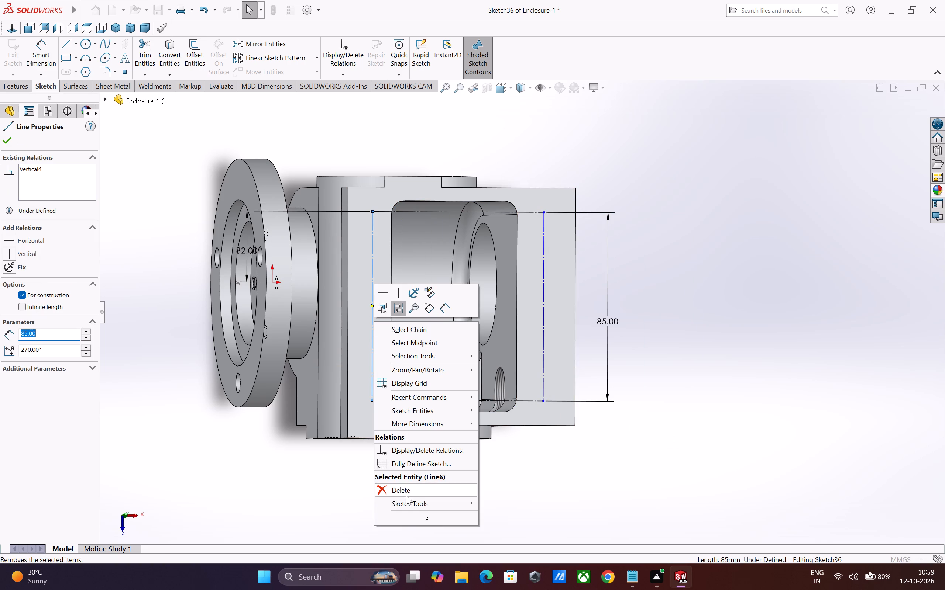
click(410, 499)
click(500, 502)
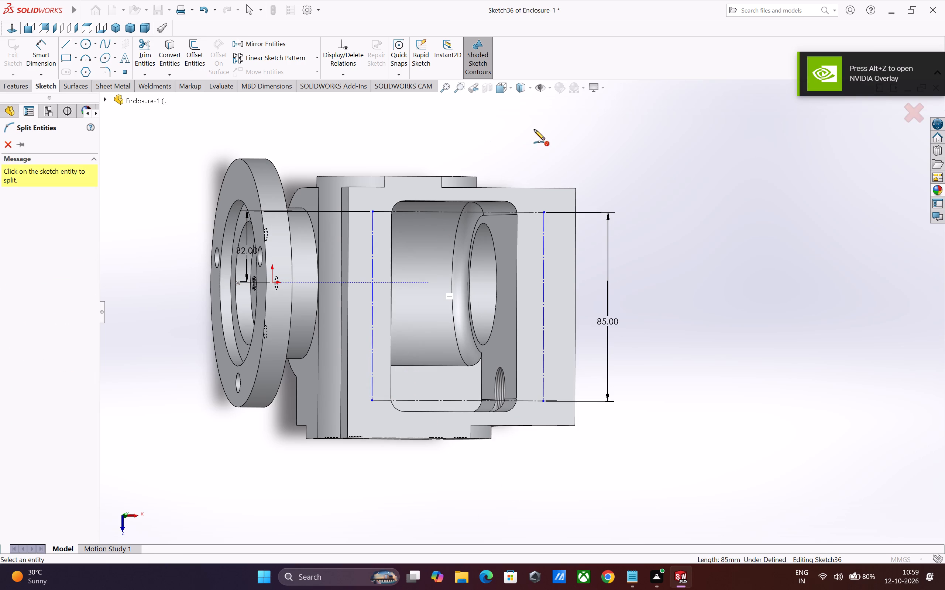
click(513, 90)
click(561, 145)
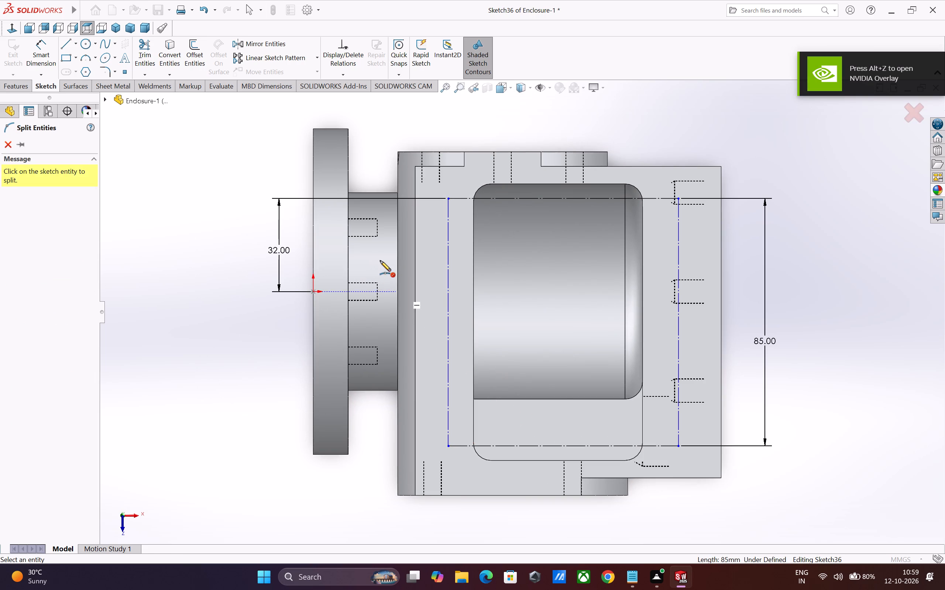
click(447, 271)
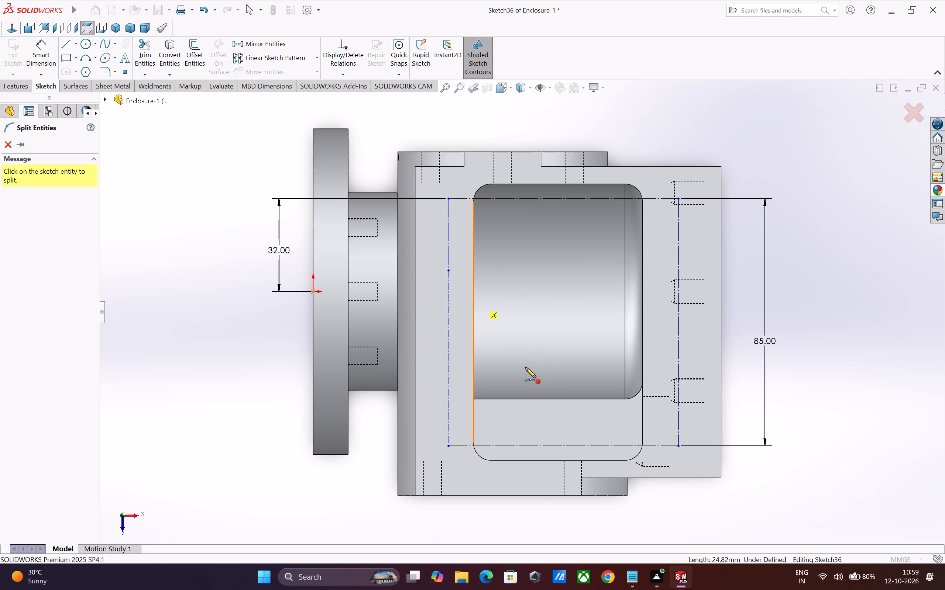
click(678, 392)
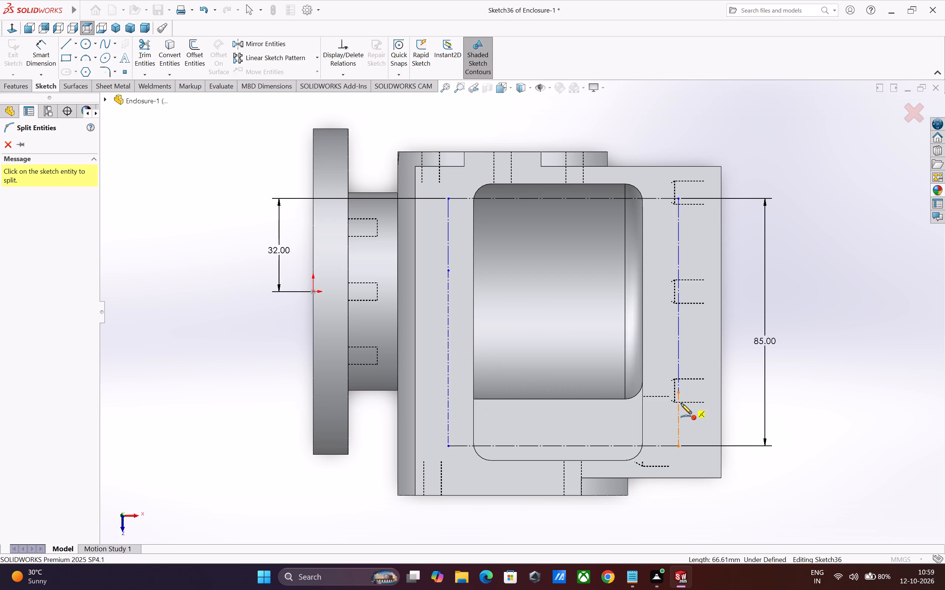
scroll(678, 380, up, 2)
scroll(625, 369, down, 1)
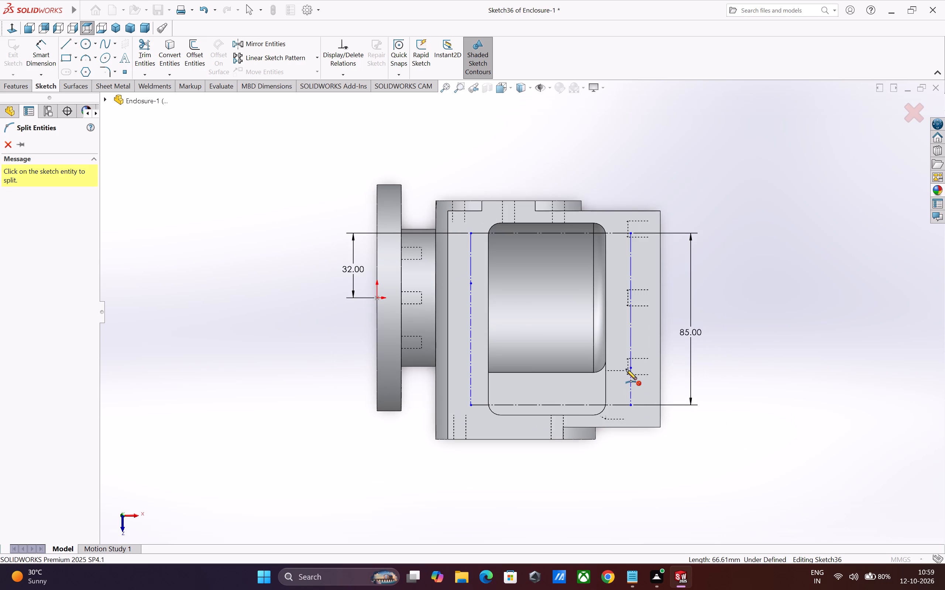
Dimension the lower segment of the rectangle's split vertical line farthest from the round flange to 15 mm.
scroll(686, 379, down, 2)
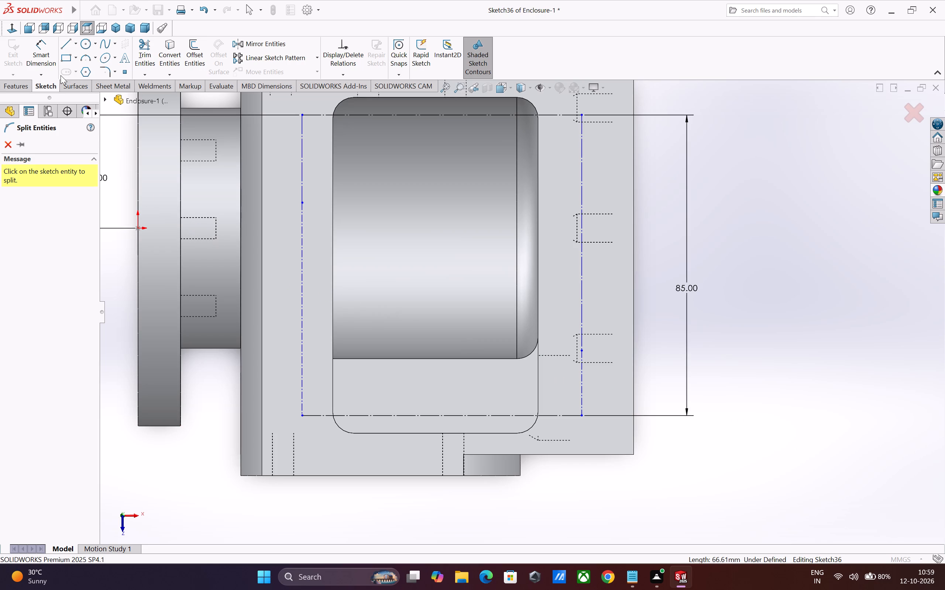
click(53, 63)
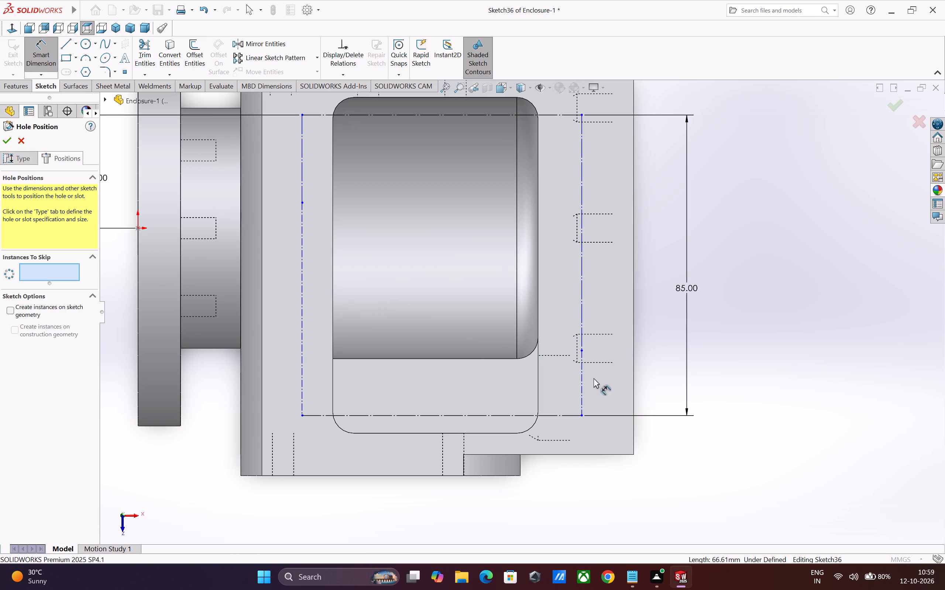
click(581, 375)
click(652, 383)
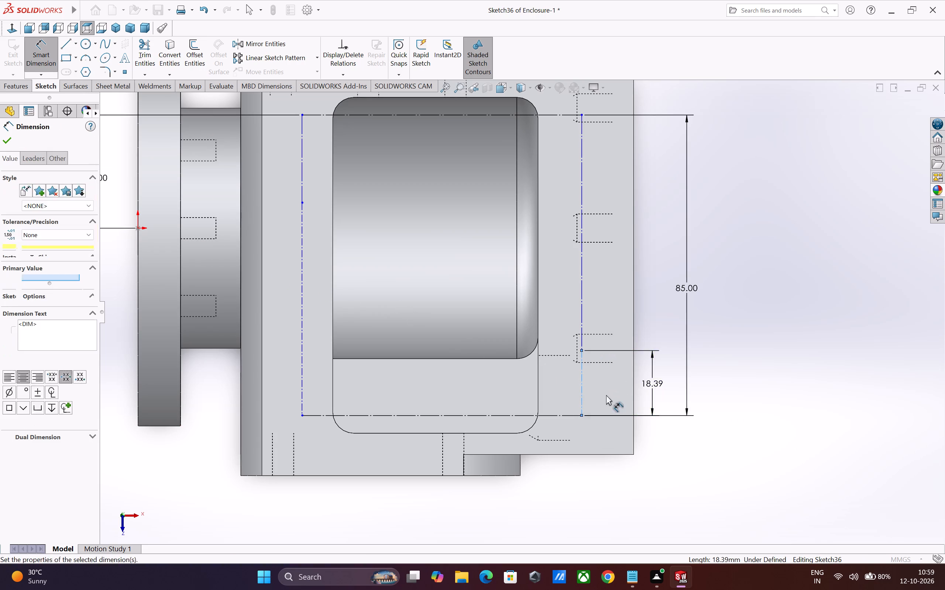
text(15)
key(Return)
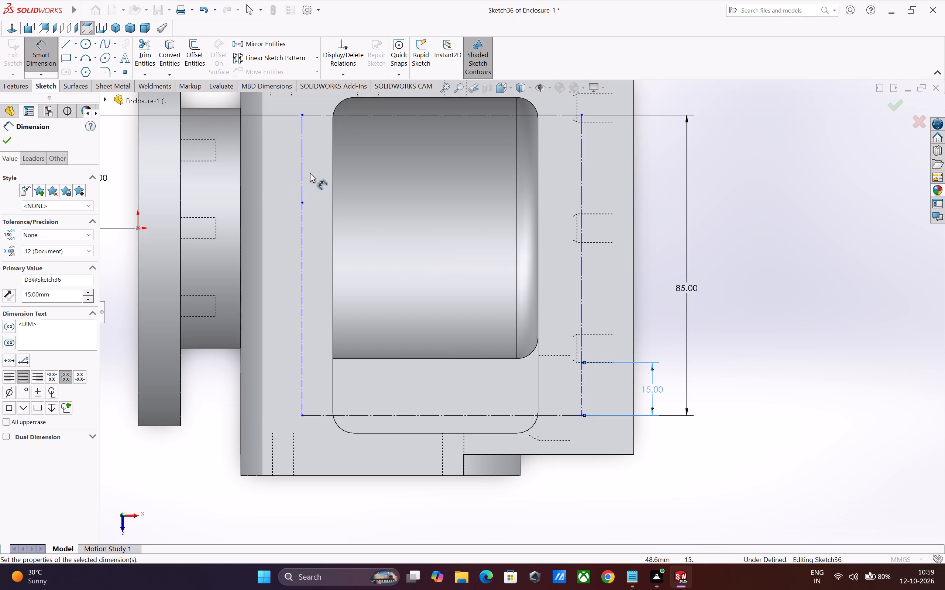
Dimension the vertical distance between the origin and the split point on the flange-side construction line to 14 mm.
click(302, 202)
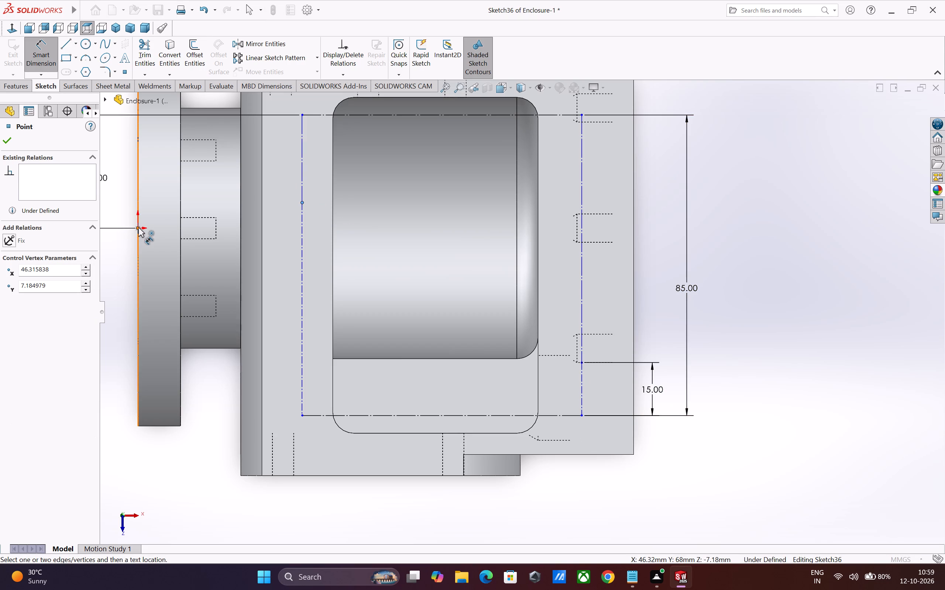
click(138, 228)
click(126, 213)
text(14)
key(Return)
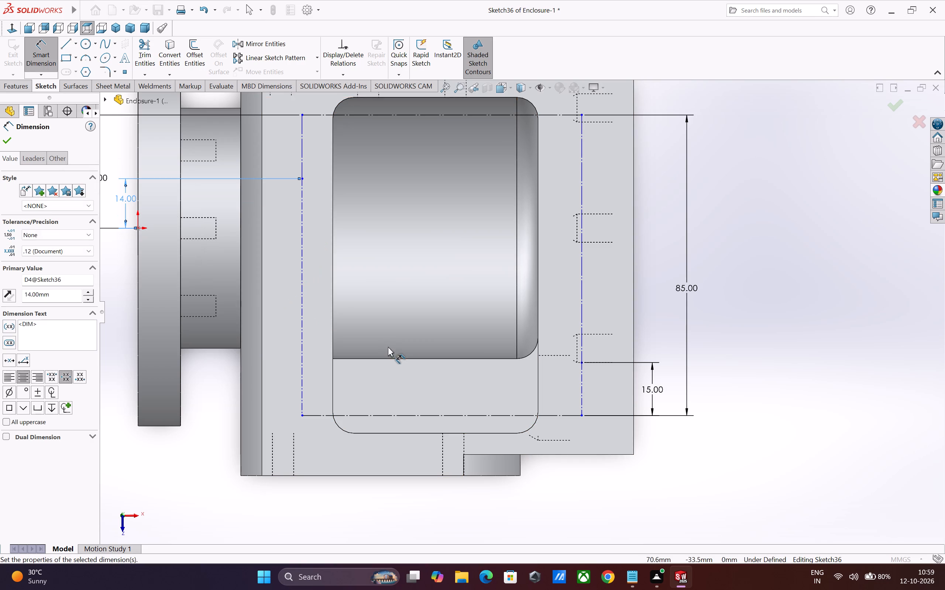
scroll(399, 349, up, 2)
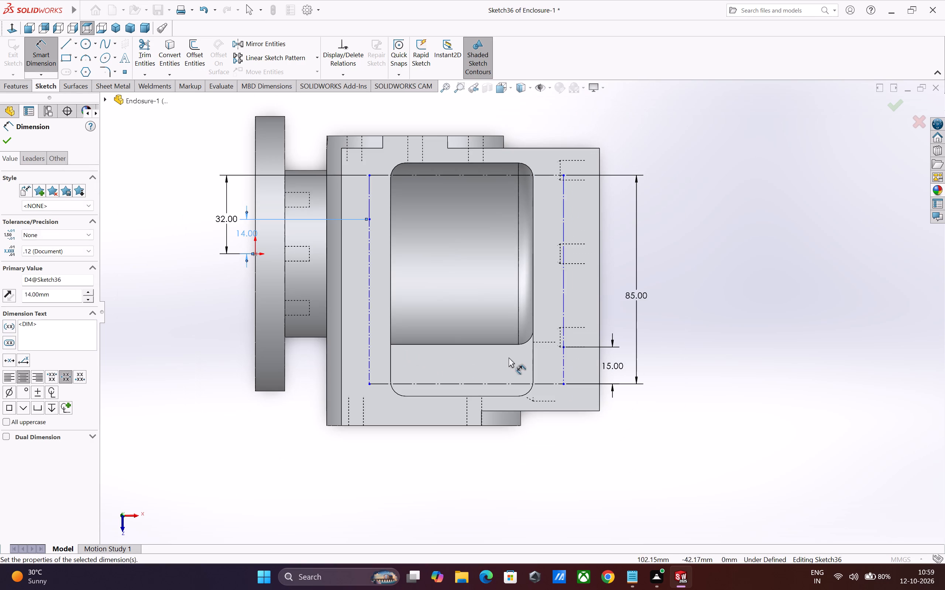
click(593, 459)
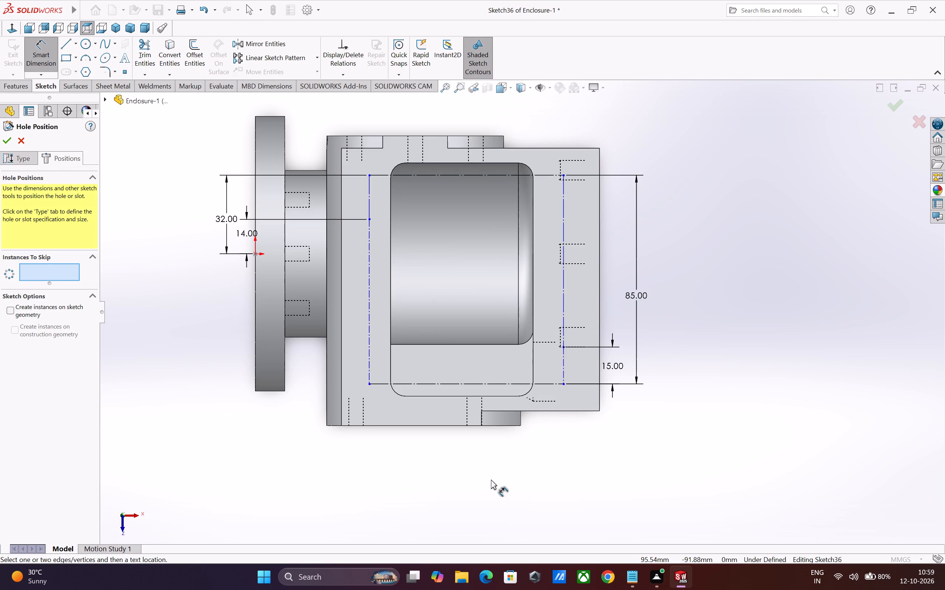
click(37, 61)
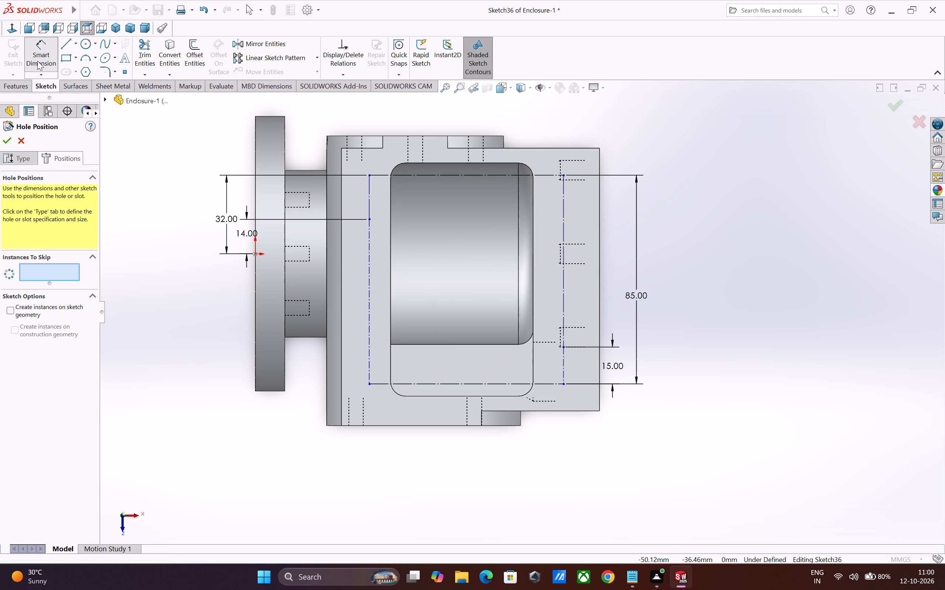
Sketch a vertical centerline about 25 mm long, starting at the middle of the opening's upper edge and running down into the opening.
scroll(559, 413, up, 3)
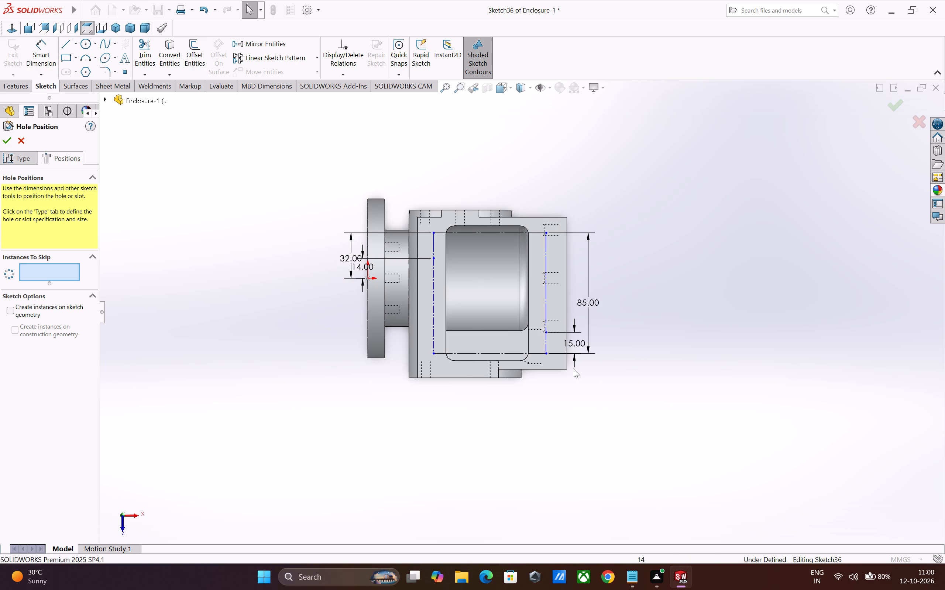
scroll(628, 360, down, 1)
scroll(558, 389, up, 1)
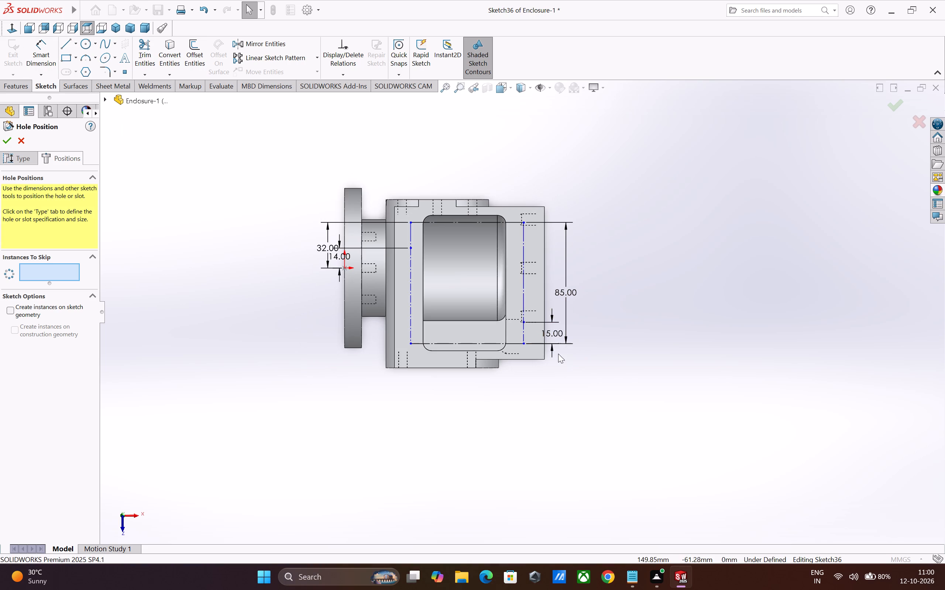
scroll(584, 307, down, 1)
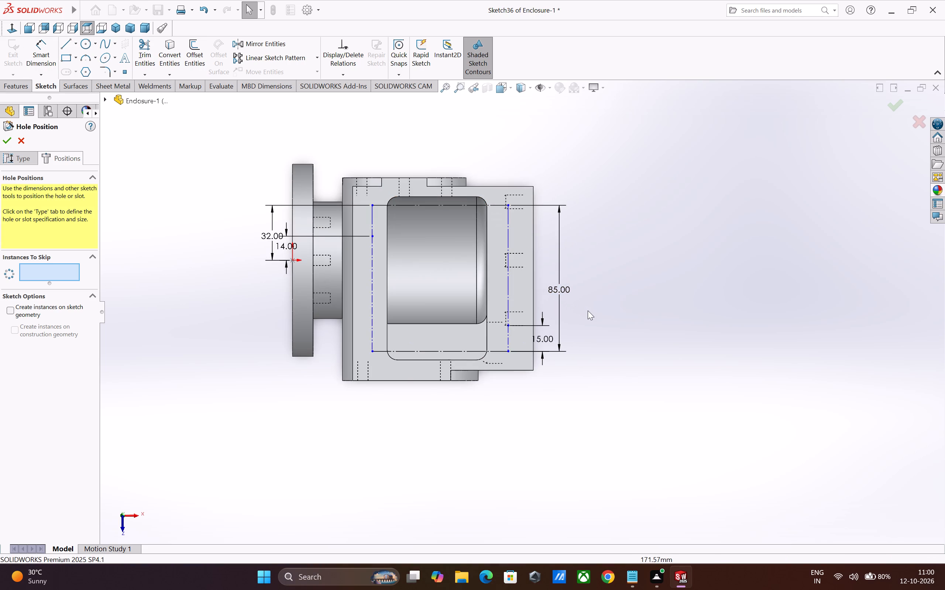
scroll(588, 310, down, 1)
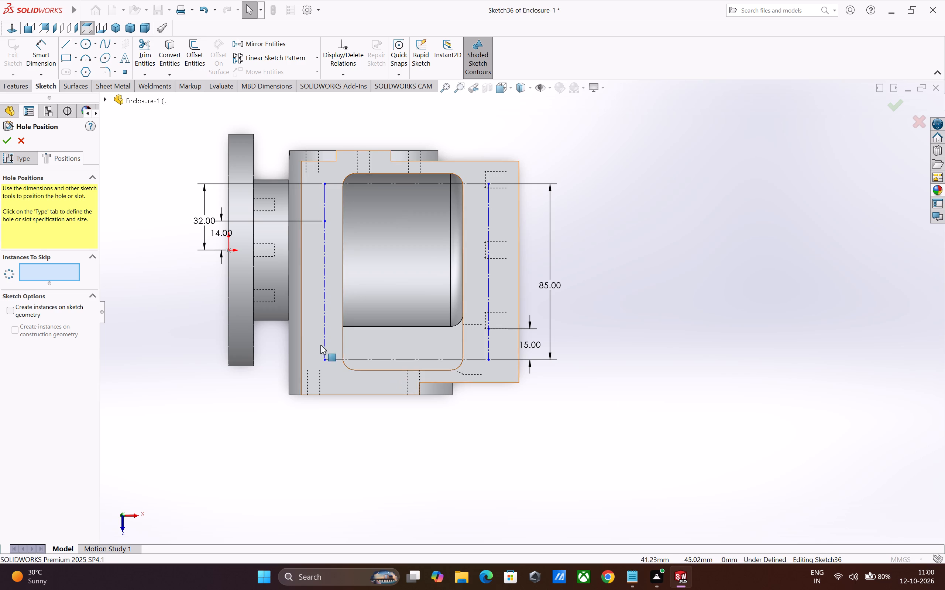
click(76, 49)
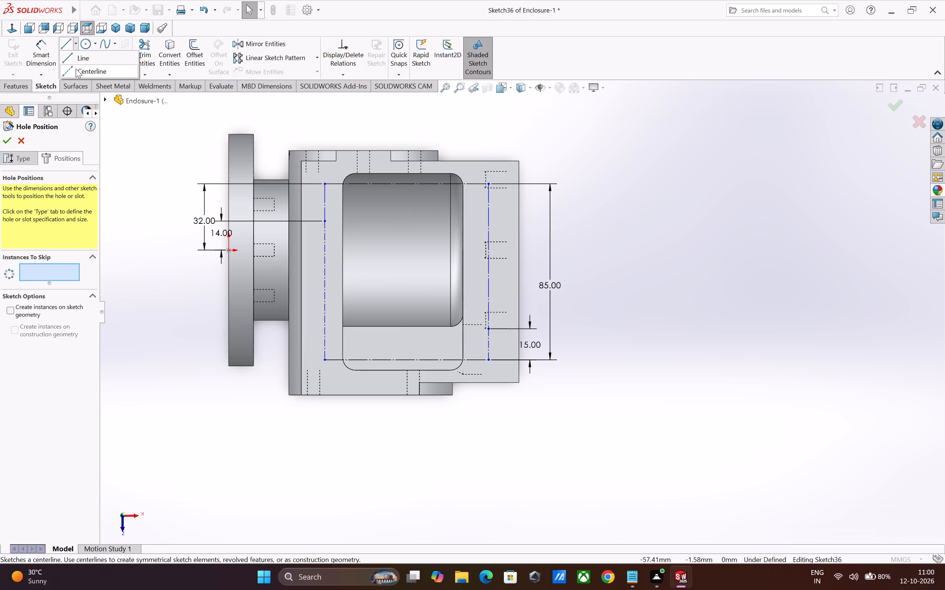
click(76, 69)
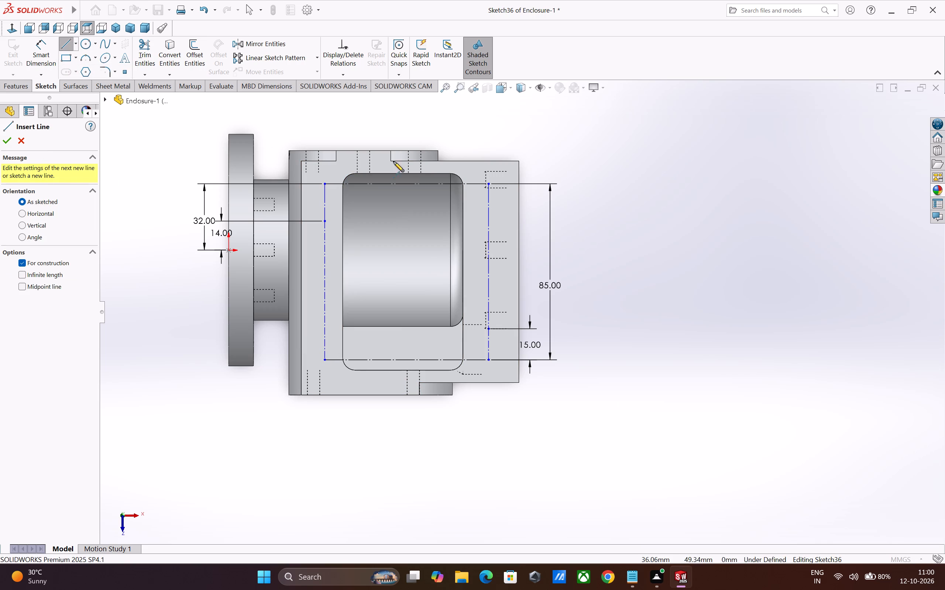
click(403, 174)
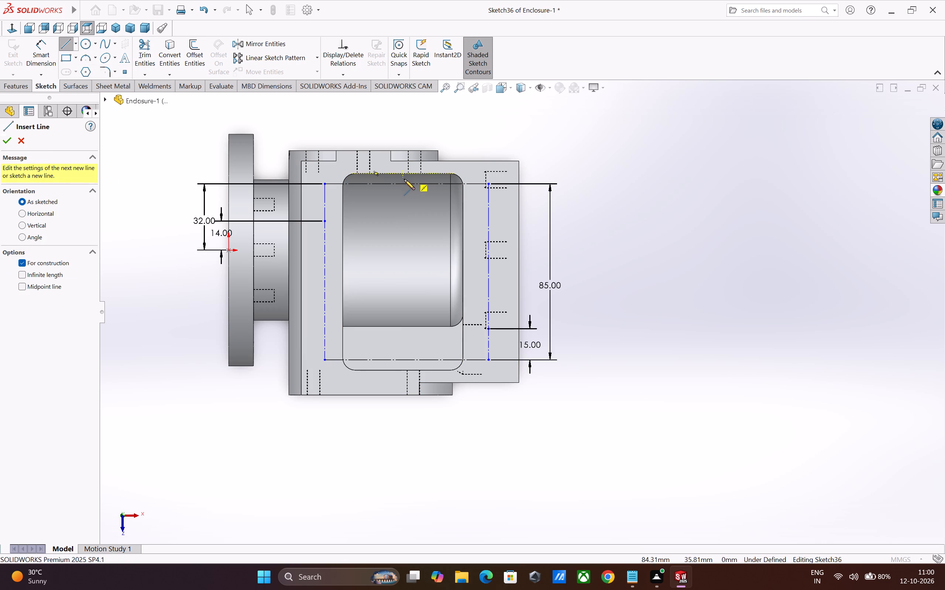
click(402, 225)
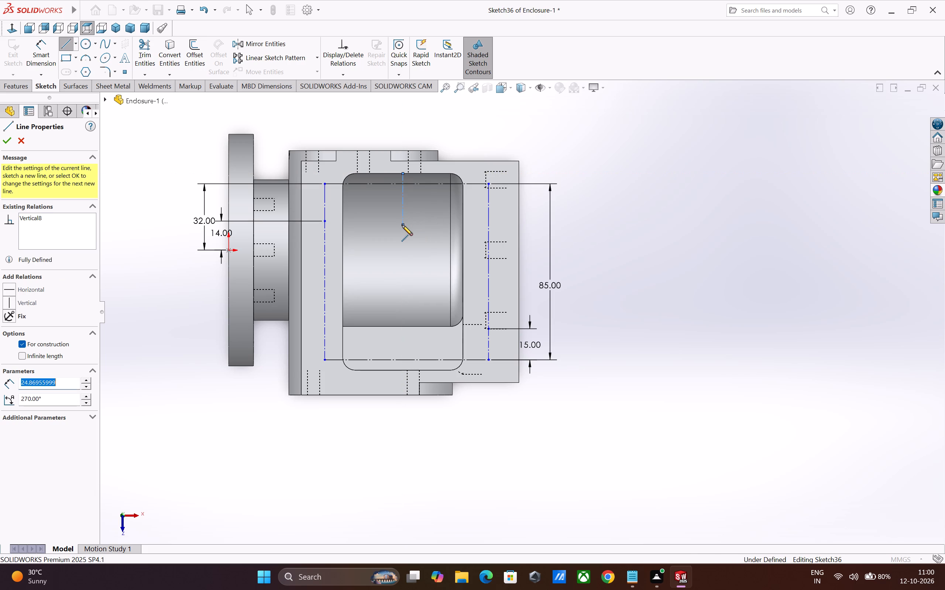
key(Escape)
key(Escape)
key(Escape)
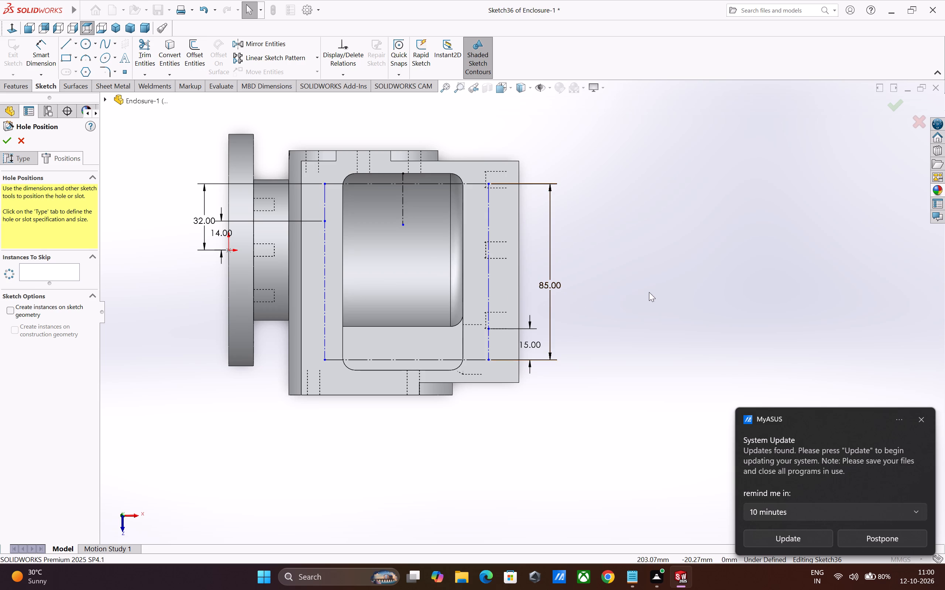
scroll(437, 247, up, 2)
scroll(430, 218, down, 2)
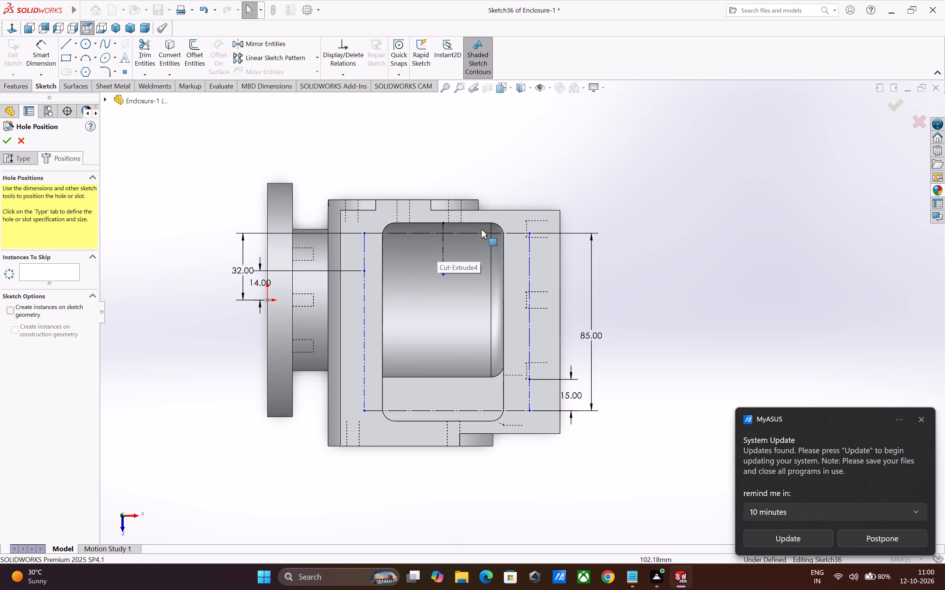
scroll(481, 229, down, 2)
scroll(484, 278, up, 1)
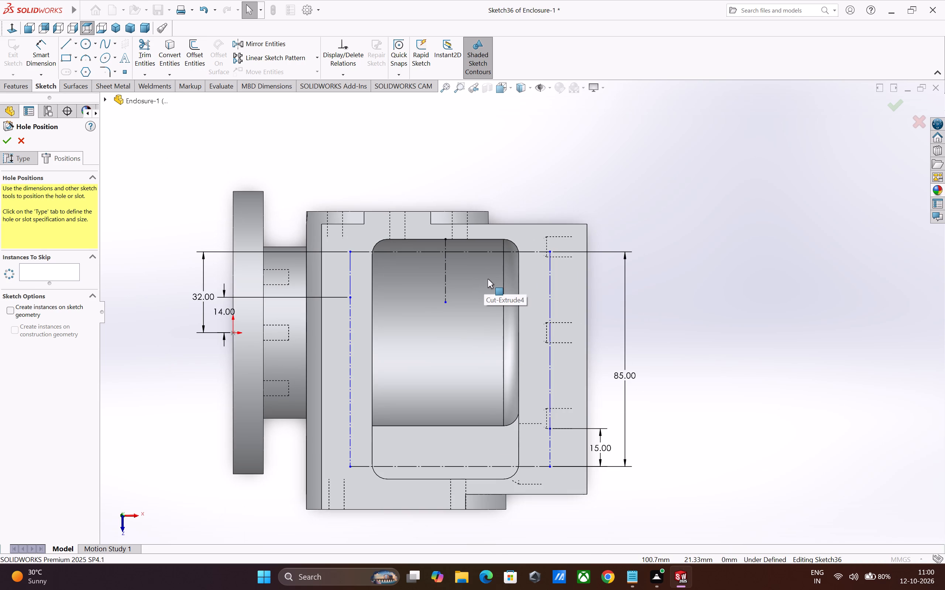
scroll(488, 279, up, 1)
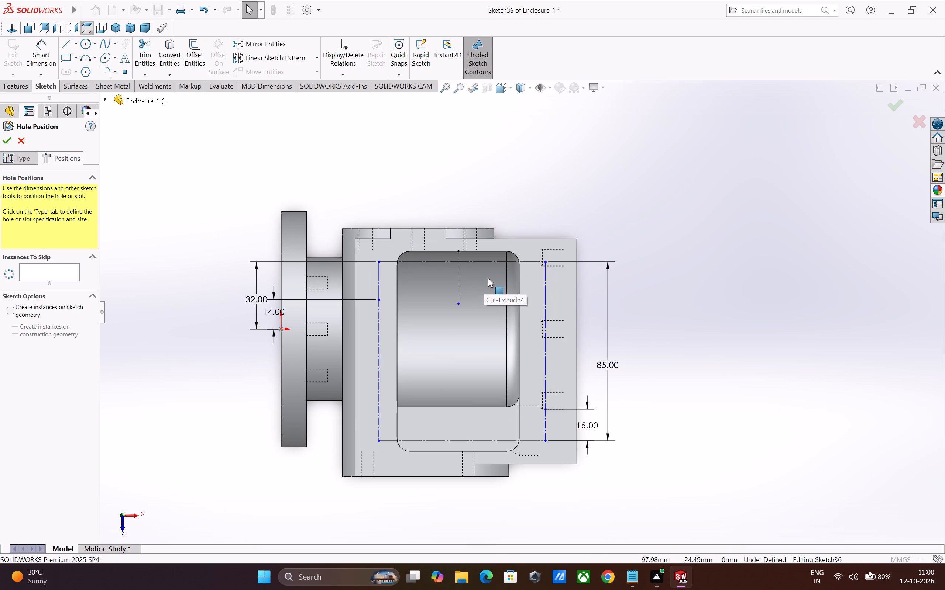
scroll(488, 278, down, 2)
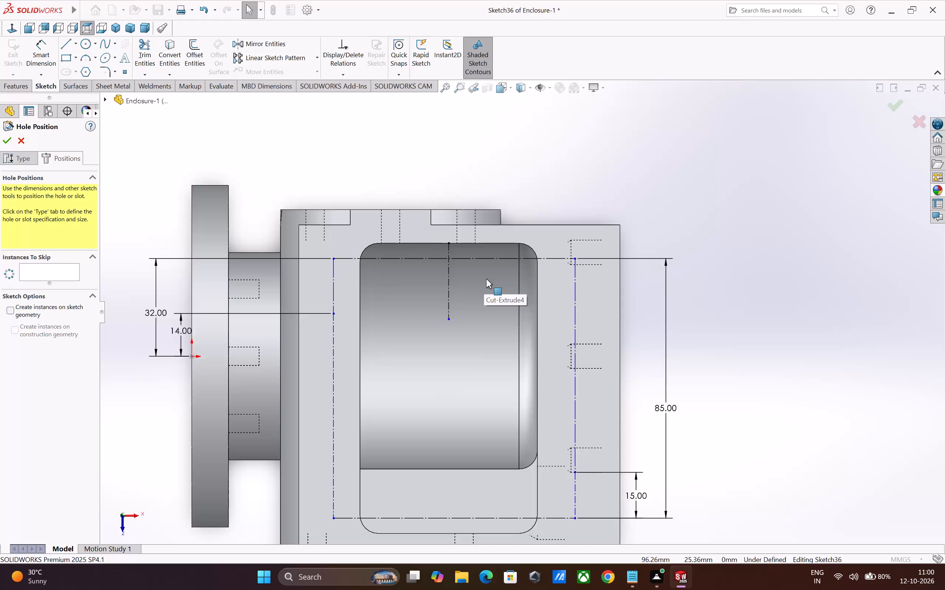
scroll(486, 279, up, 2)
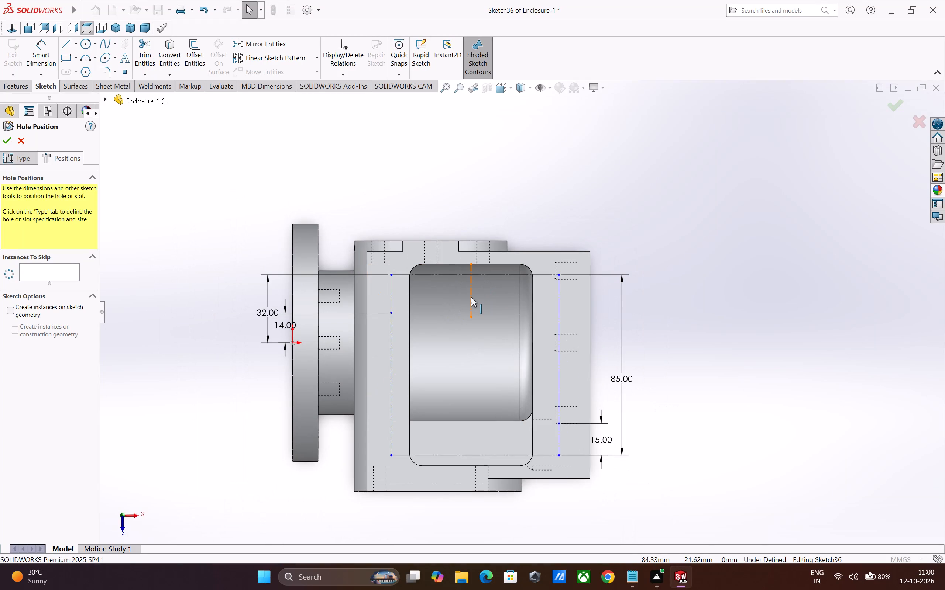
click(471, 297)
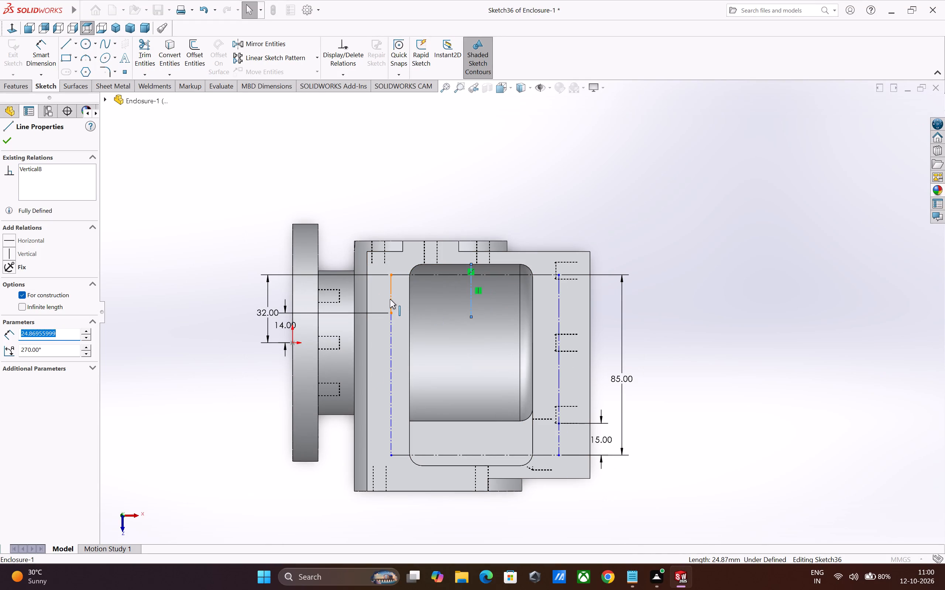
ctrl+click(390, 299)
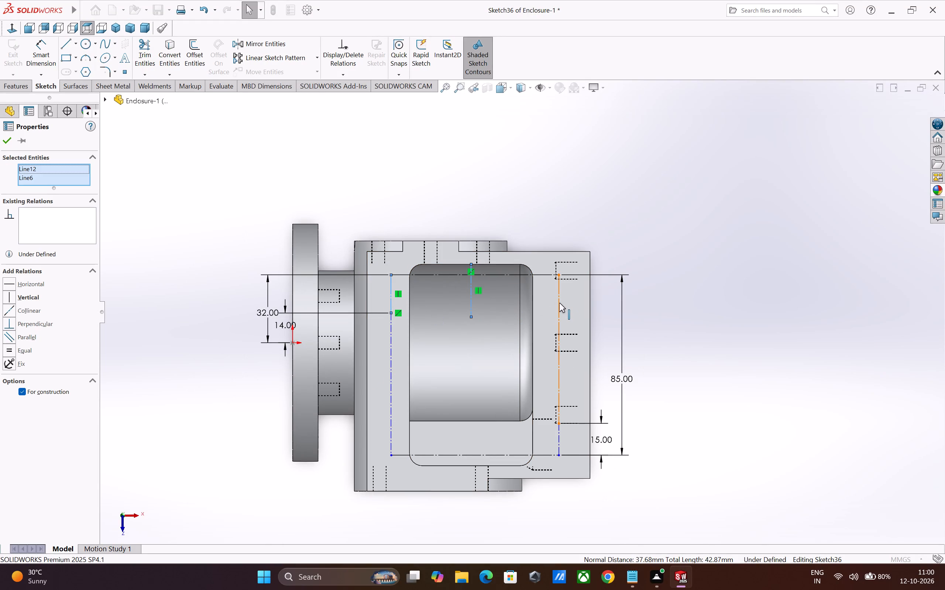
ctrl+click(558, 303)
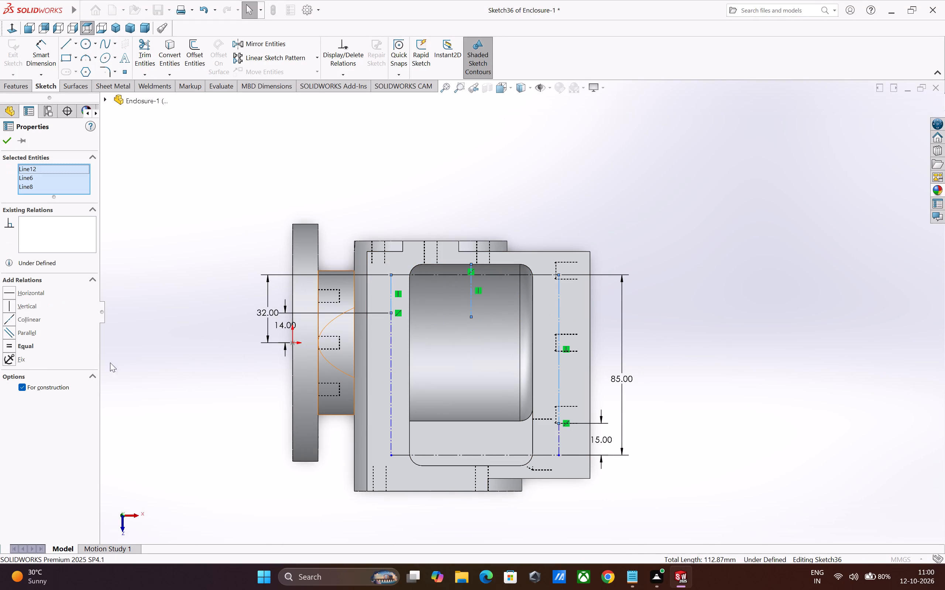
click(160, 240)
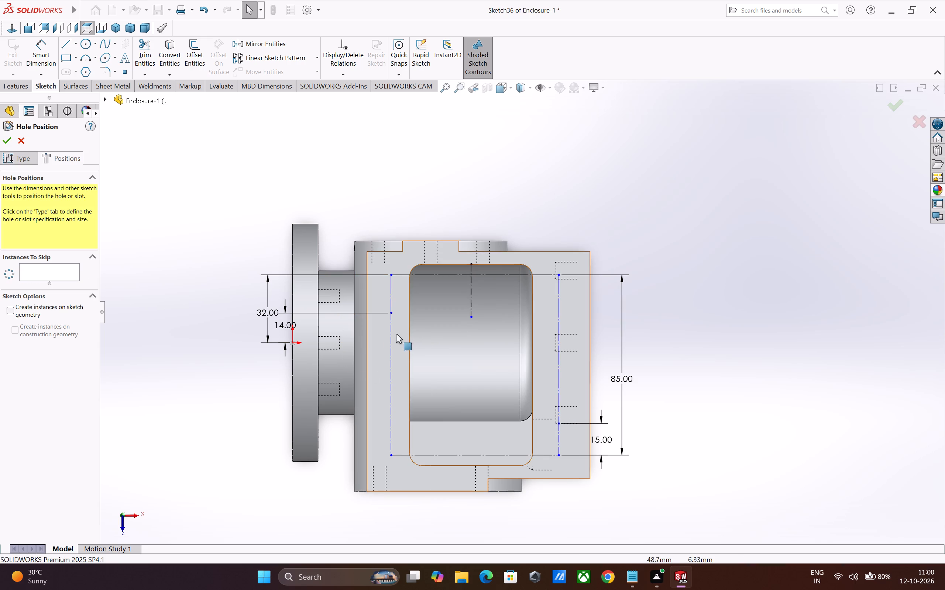
Dimension the horizontal distance between the flange-side construction line and the opening's nearest vertical edge to 10 mm.
click(48, 69)
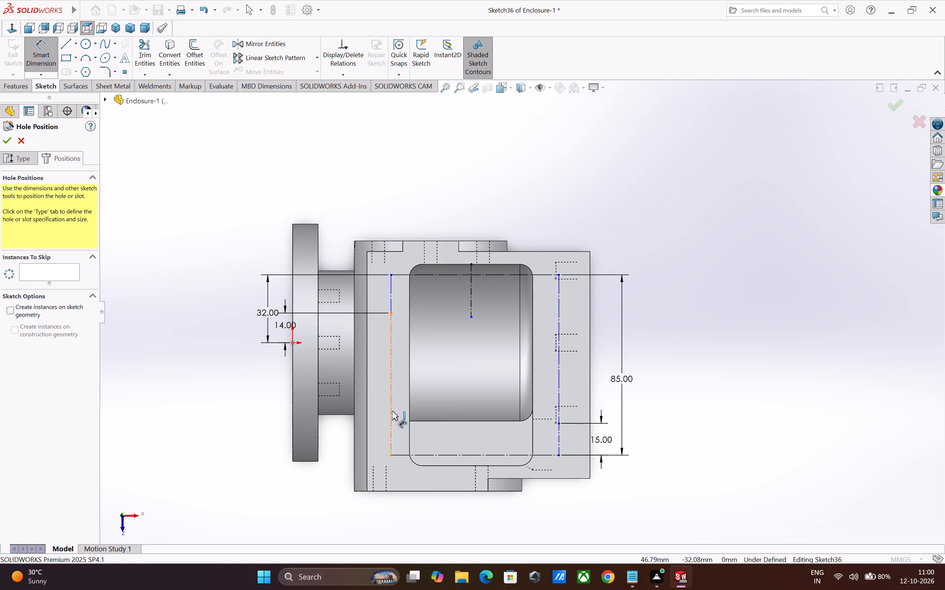
click(391, 413)
click(409, 412)
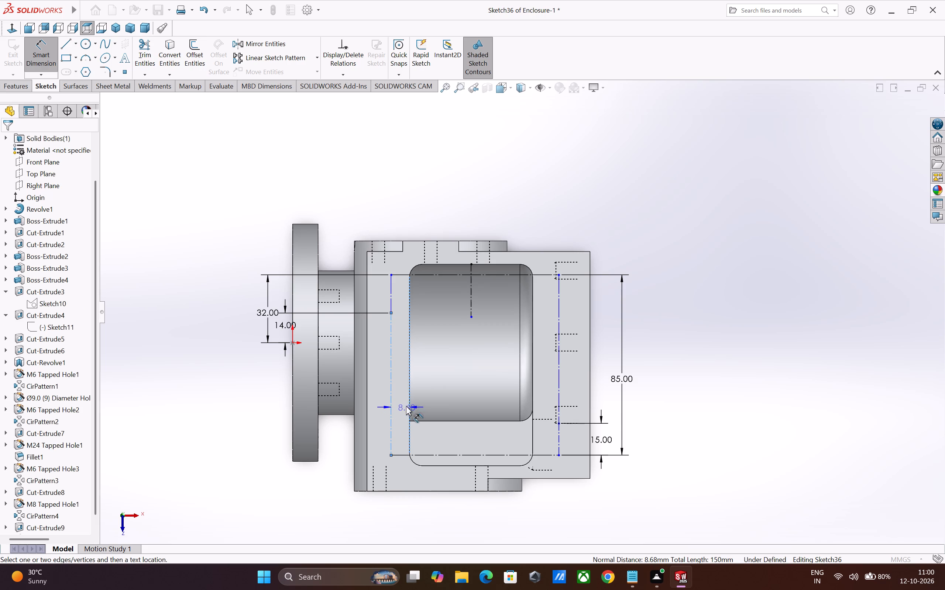
click(401, 400)
key(1)
key(0)
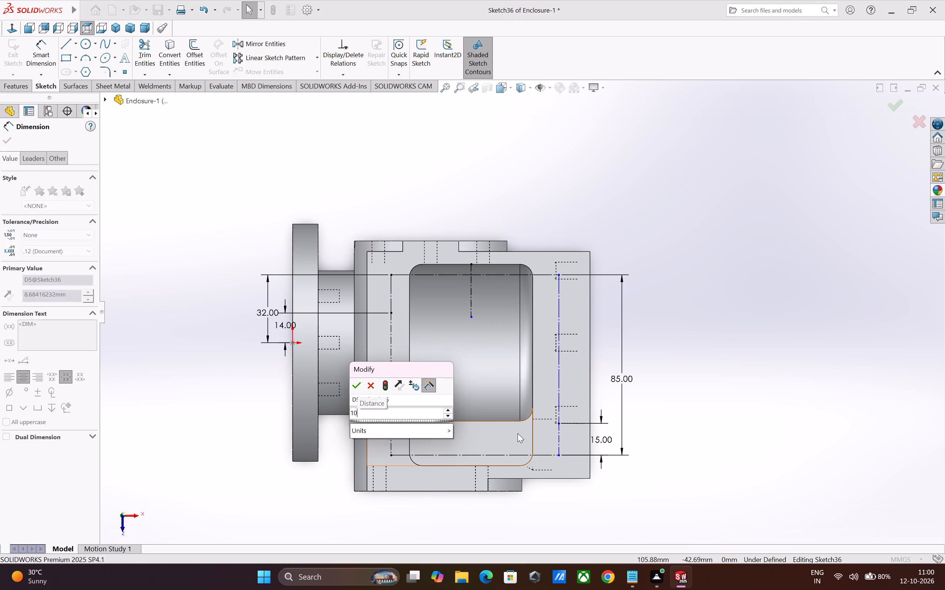
key(Return)
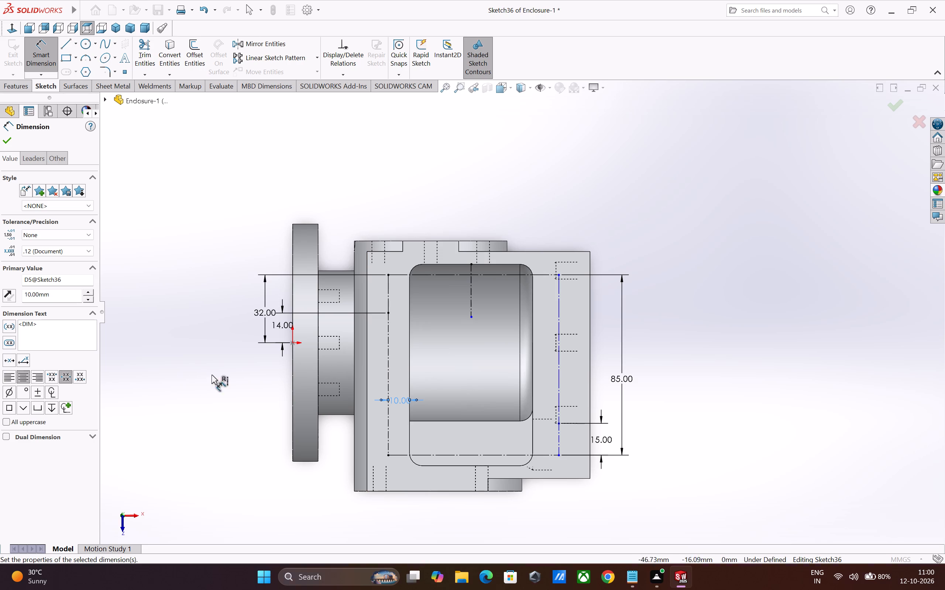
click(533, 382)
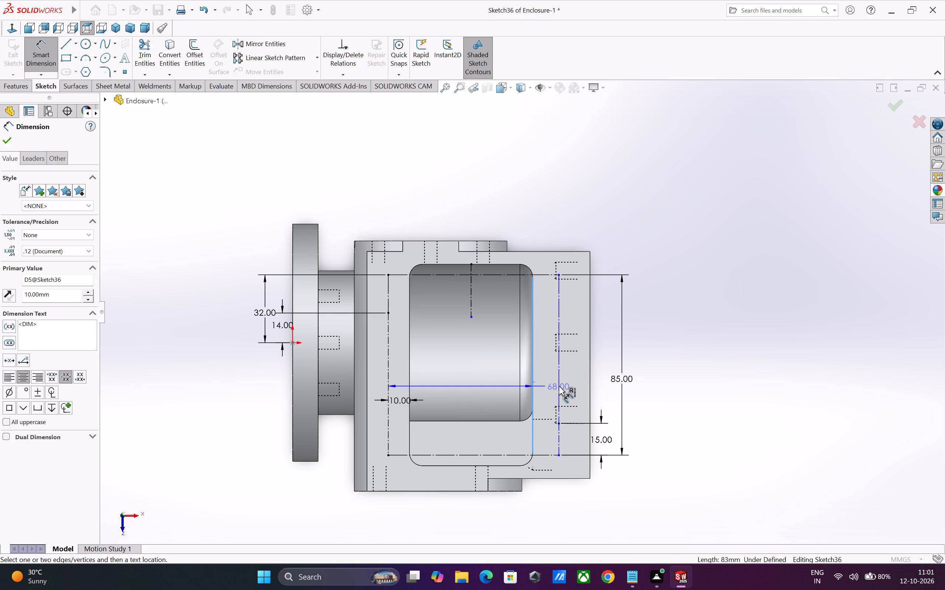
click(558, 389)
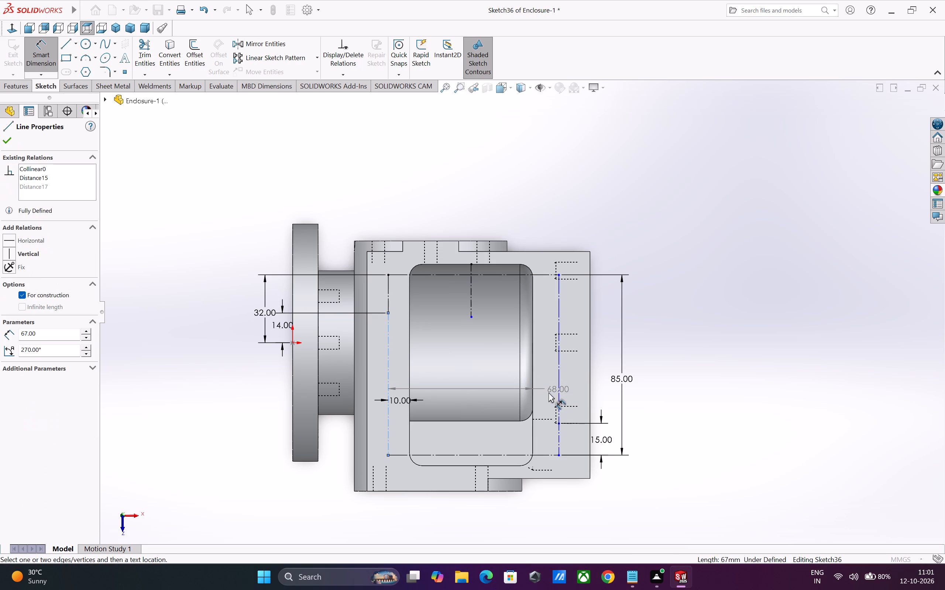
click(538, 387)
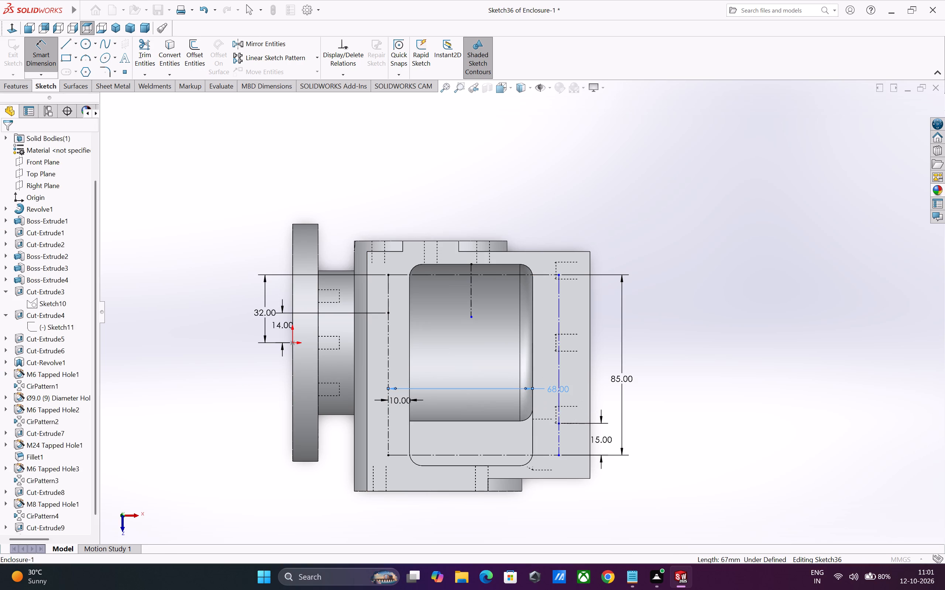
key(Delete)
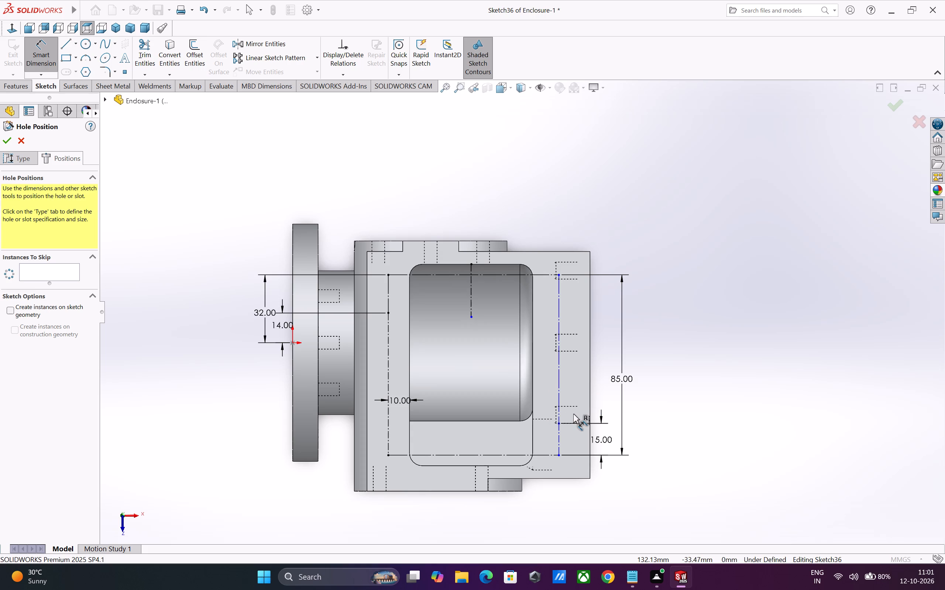
Dimension the horizontal distance between the opening's vertical edge farthest from the flange and the adjacent construction line to 10 mm.
scroll(556, 394, down, 5)
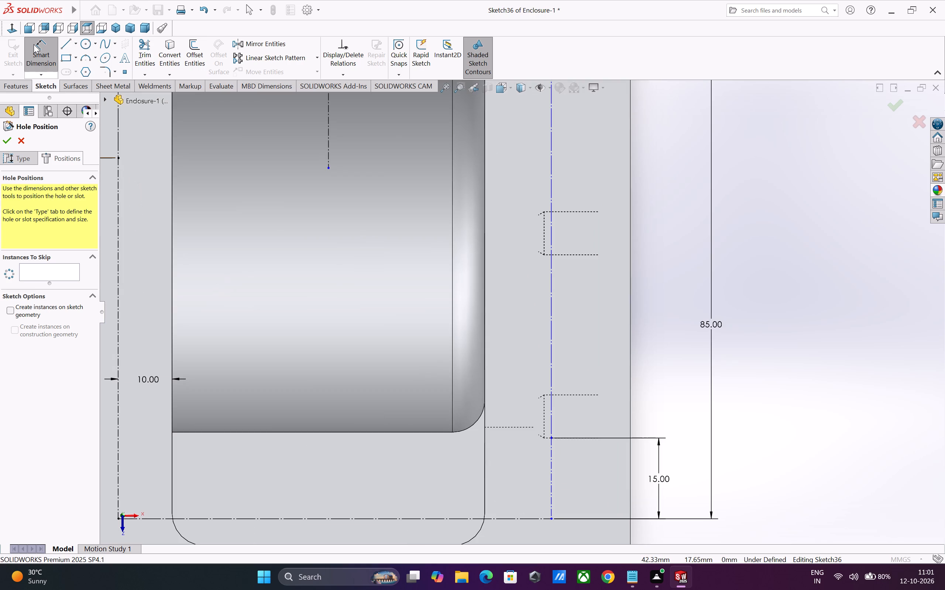
click(35, 45)
click(39, 50)
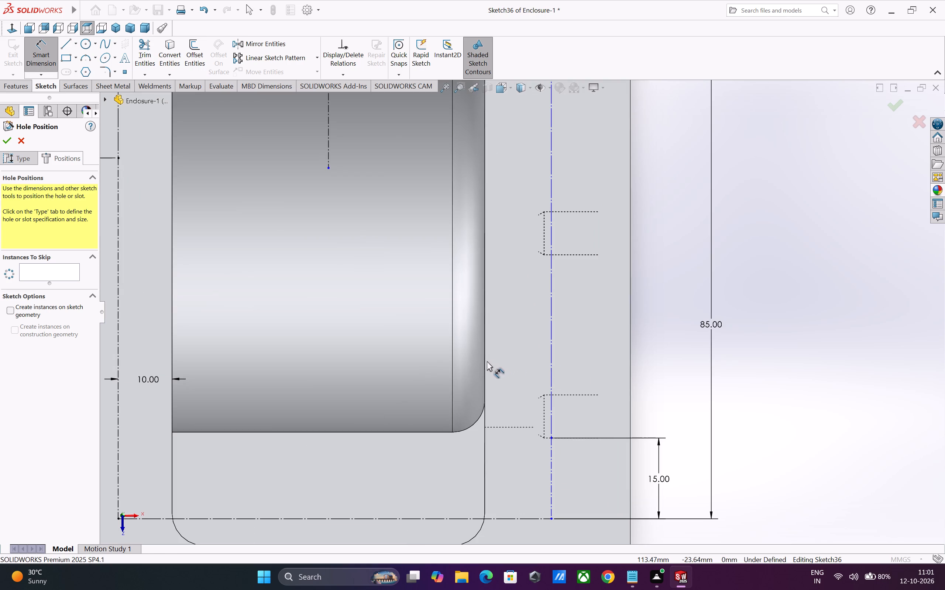
click(484, 362)
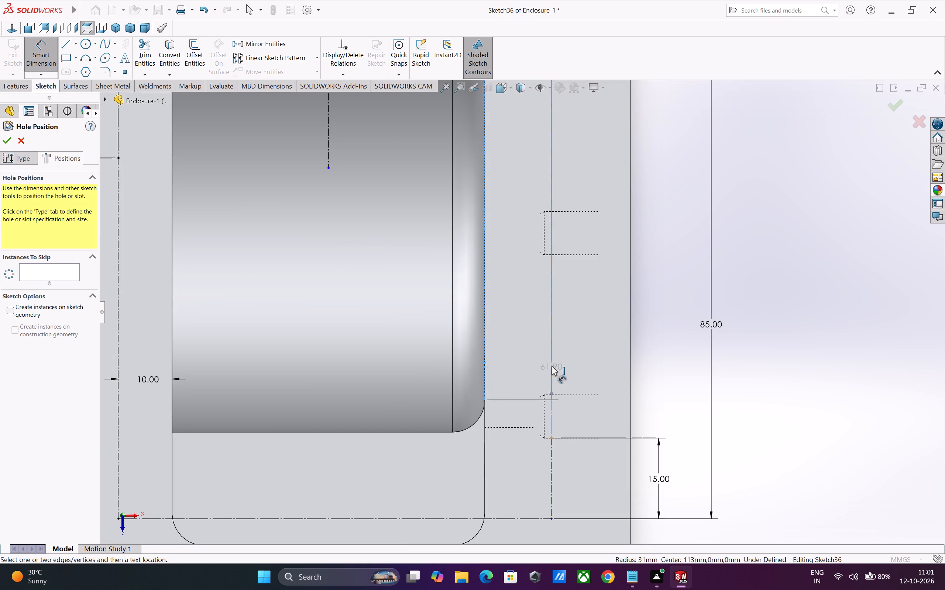
click(551, 366)
click(524, 364)
key(1)
key(0)
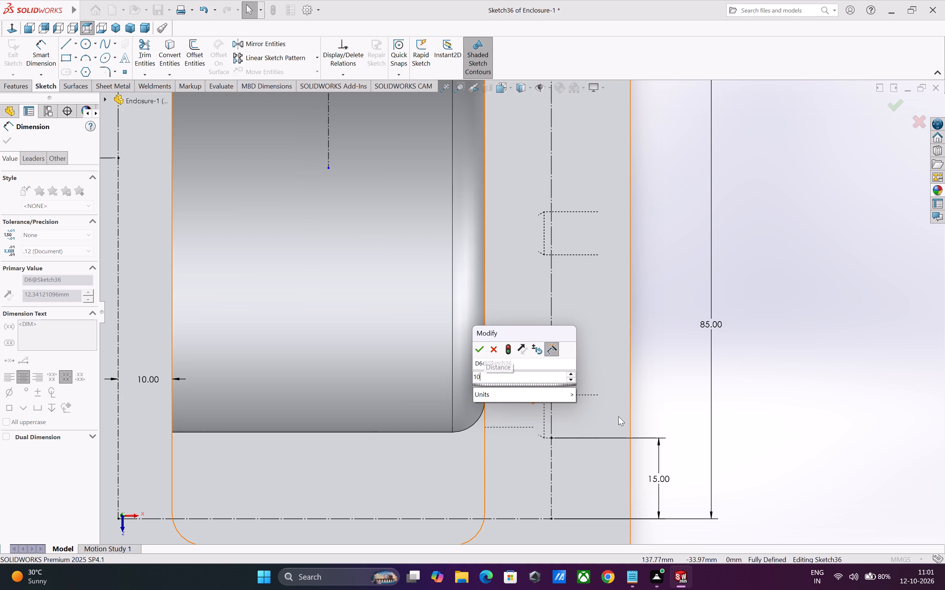
key(Return)
scroll(585, 421, up, 5)
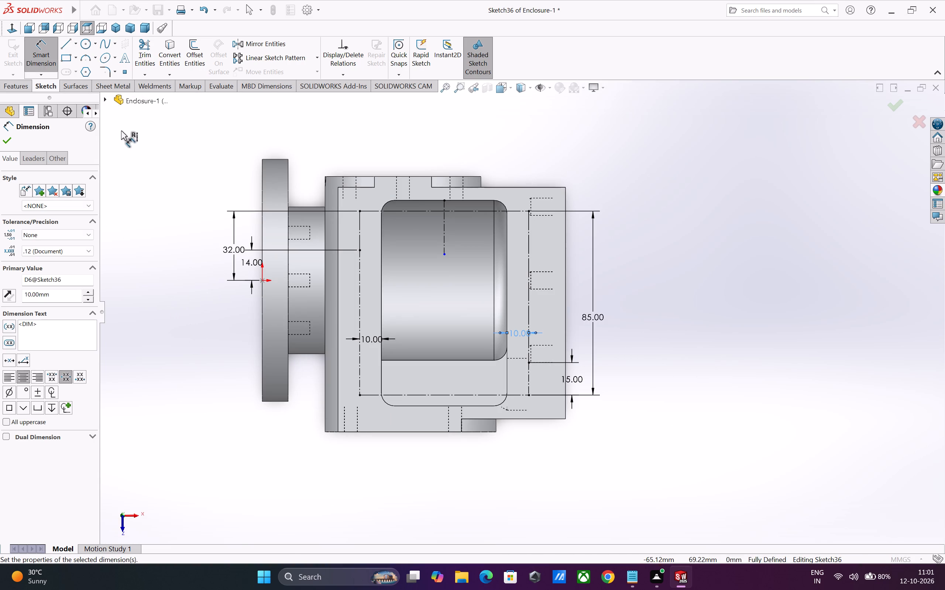
Place M6 tapped hole points on the four corners of the construction rectangle and finish the hole feature.
click(126, 75)
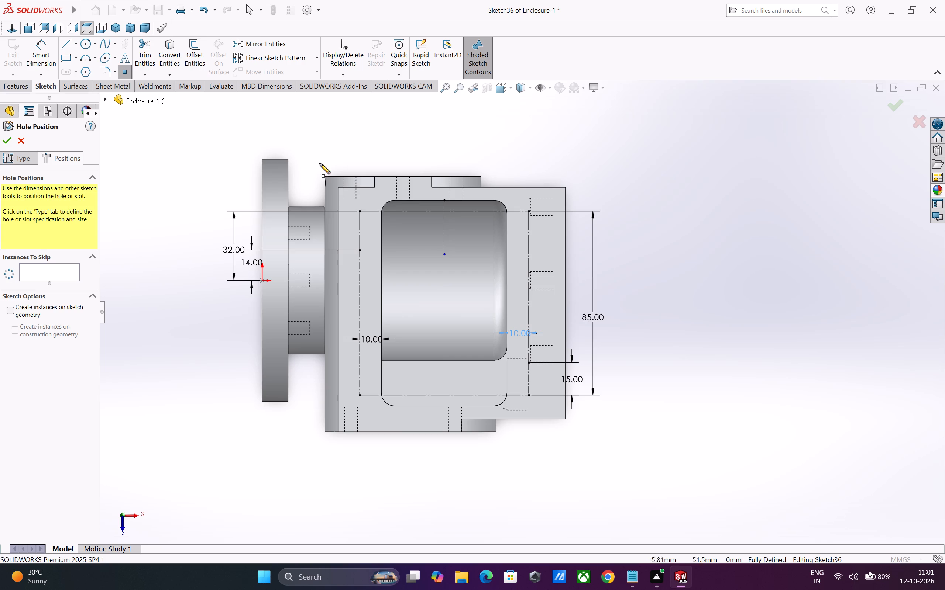
click(360, 212)
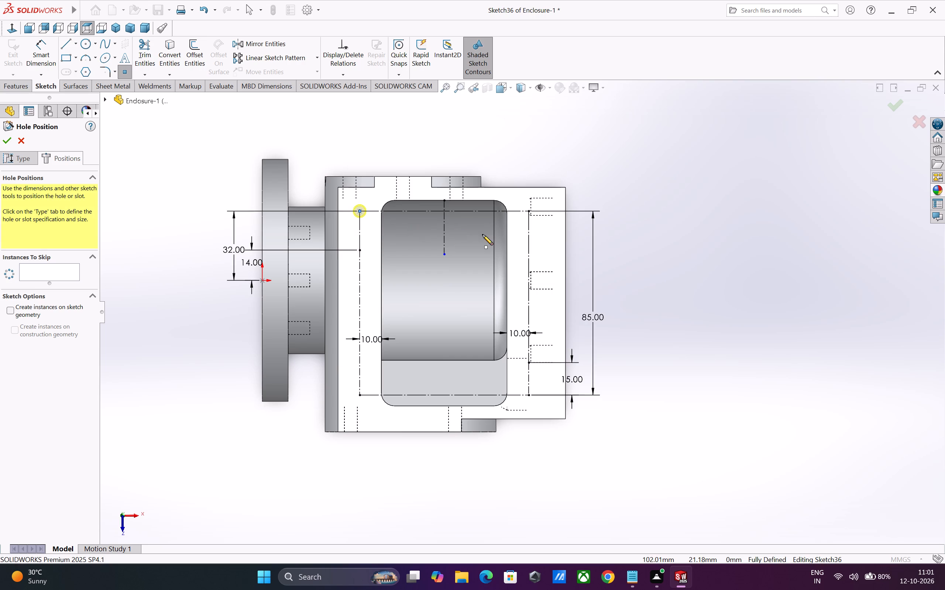
click(529, 212)
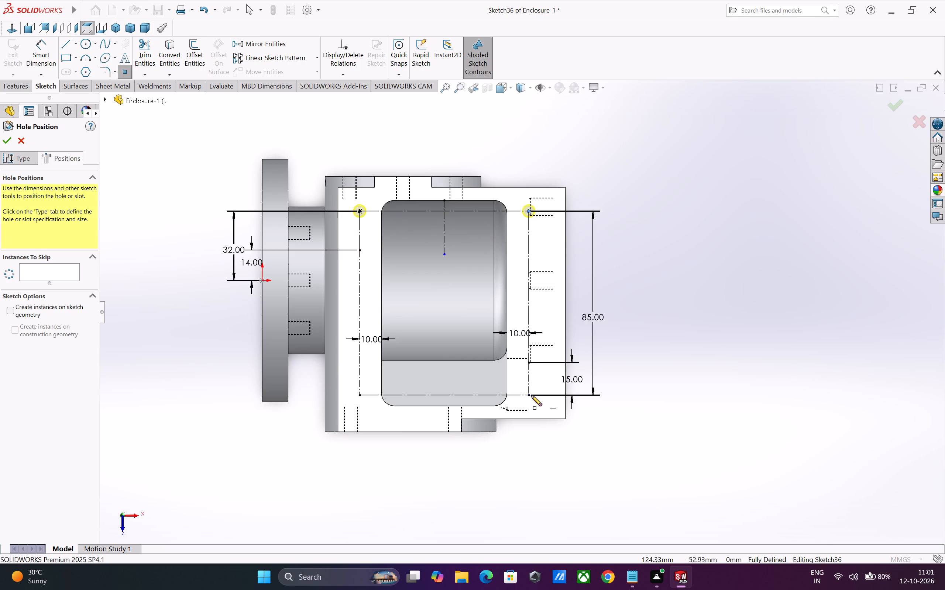
click(529, 396)
click(360, 396)
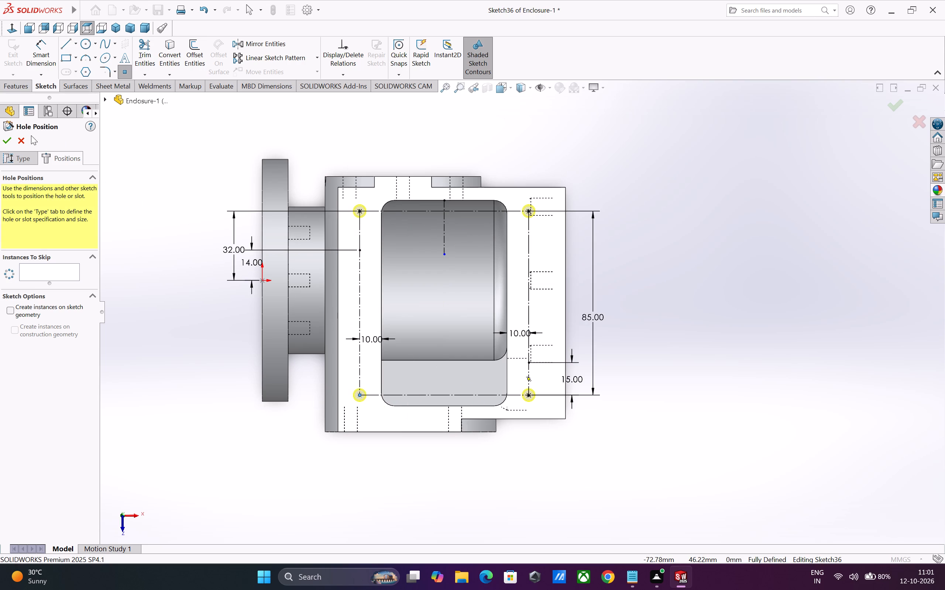
click(4, 140)
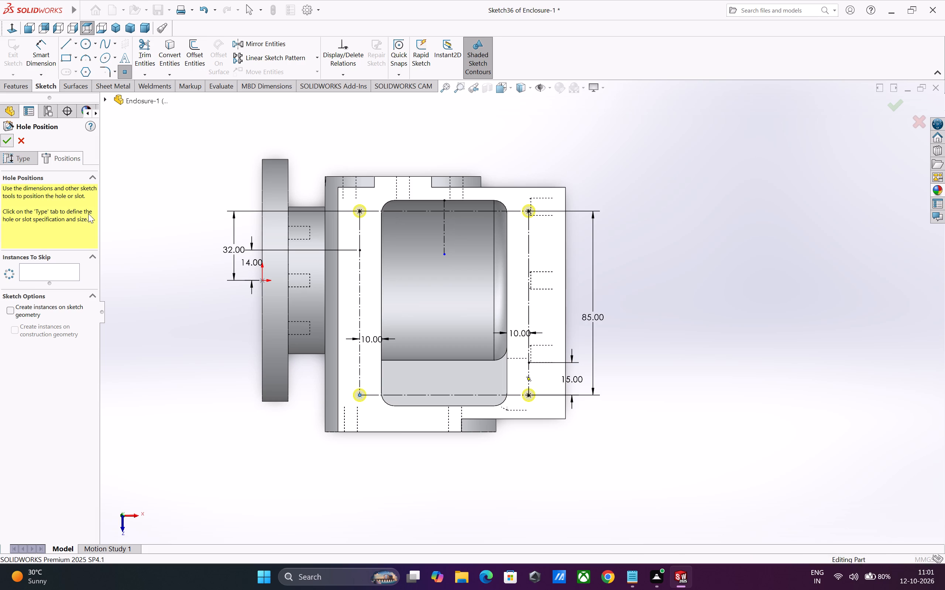
Examine the dimensions in the positioning sketch of the new M6 tapped holes.
scroll(58, 327, down, 8)
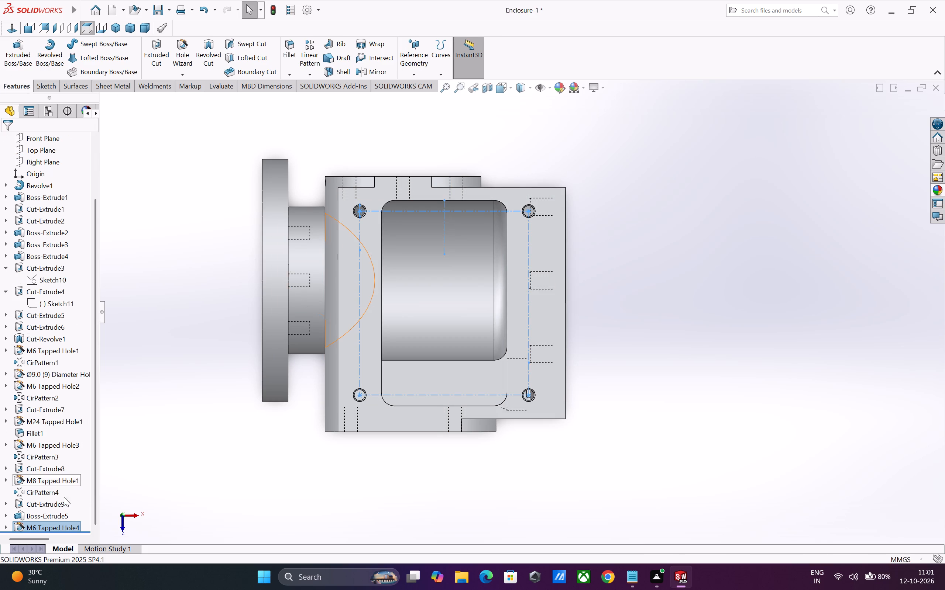
scroll(46, 523, down, 1)
click(5, 528)
scroll(60, 482, down, 2)
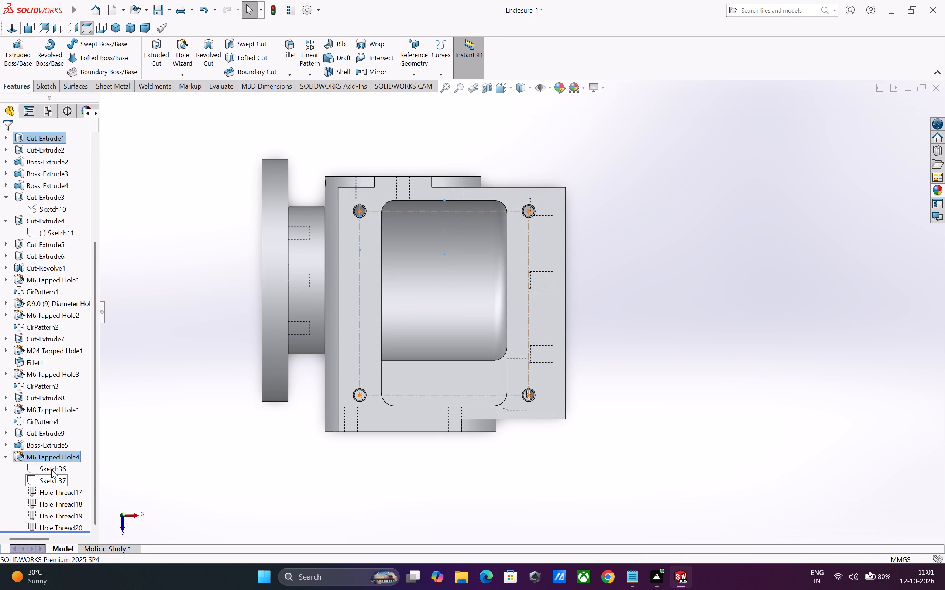
click(51, 469)
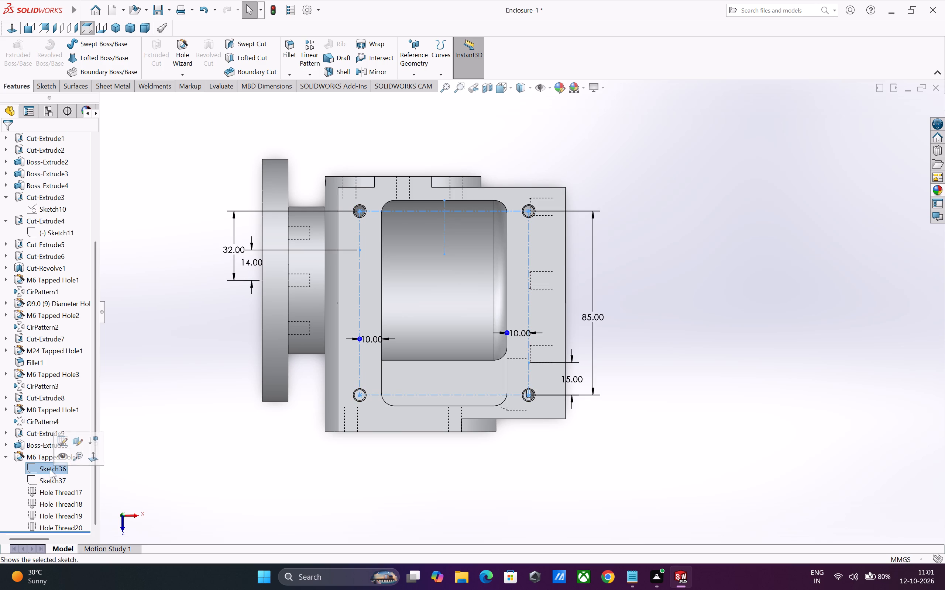
click(59, 435)
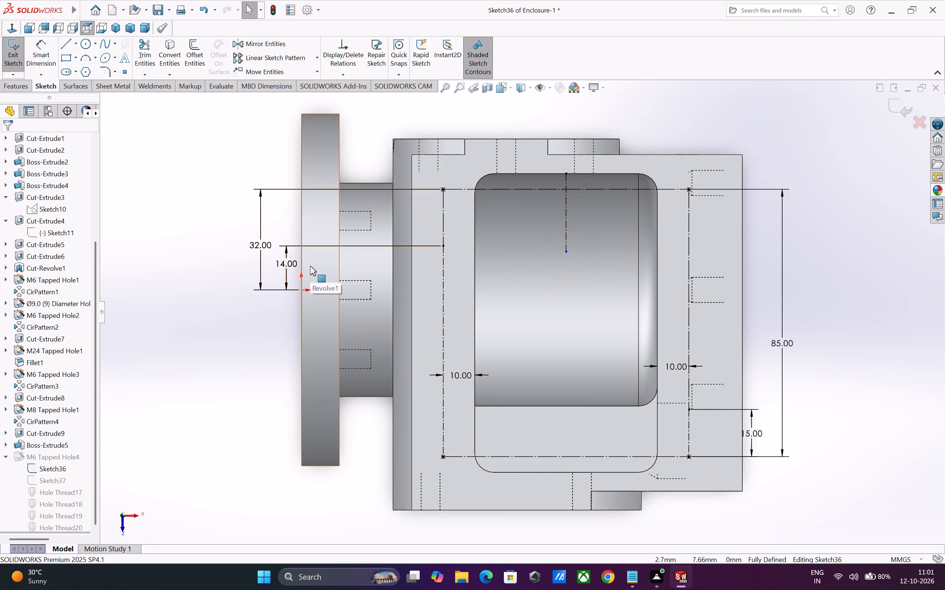
click(908, 104)
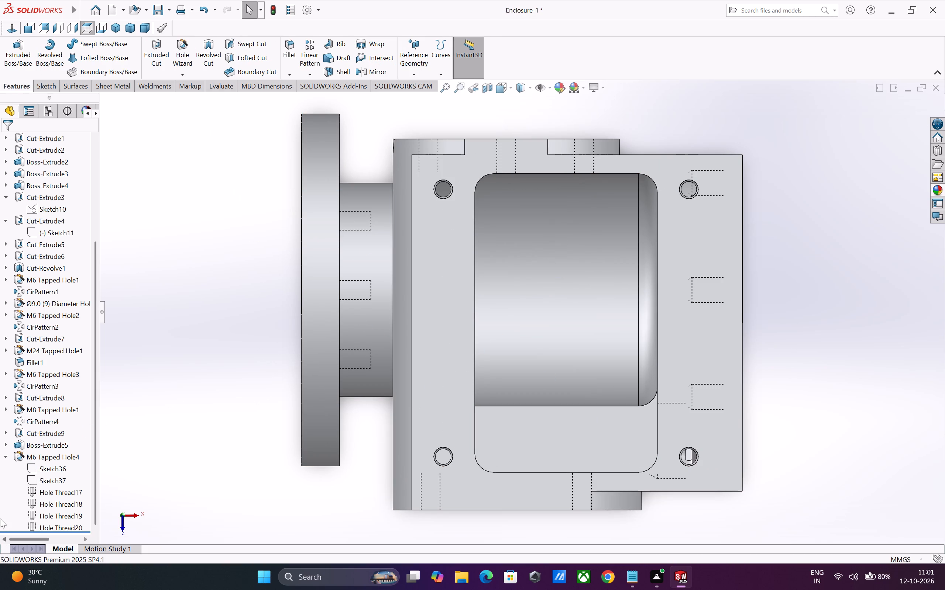
click(42, 472)
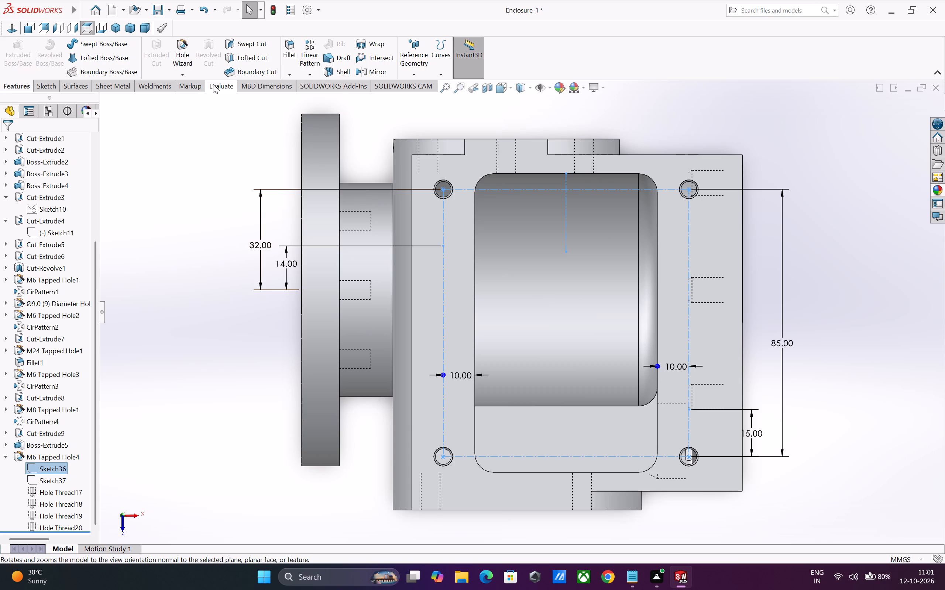
Start a new Hole Wizard hole as a plain DIN hole of the drill sizes type with size Ø4.0.
click(191, 65)
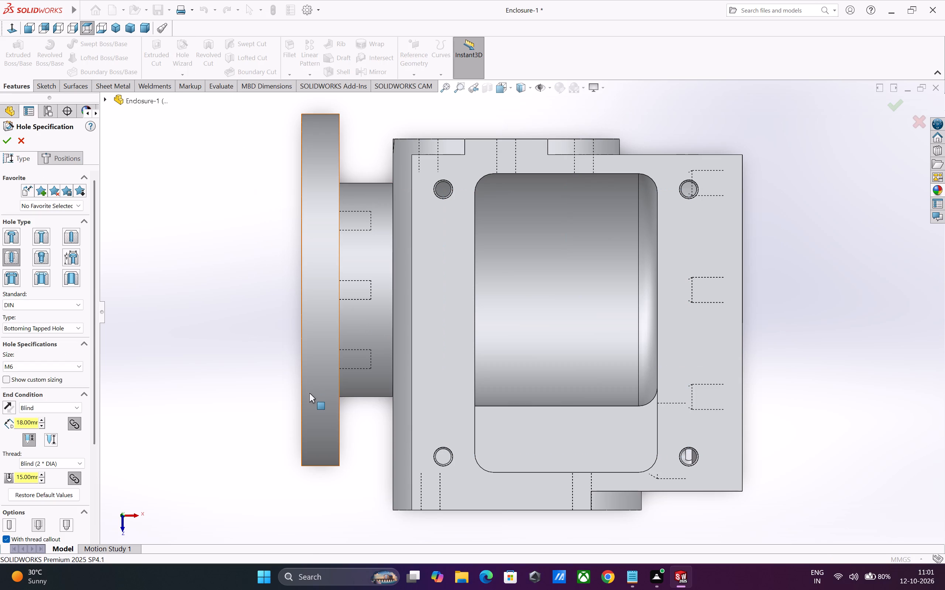
click(71, 232)
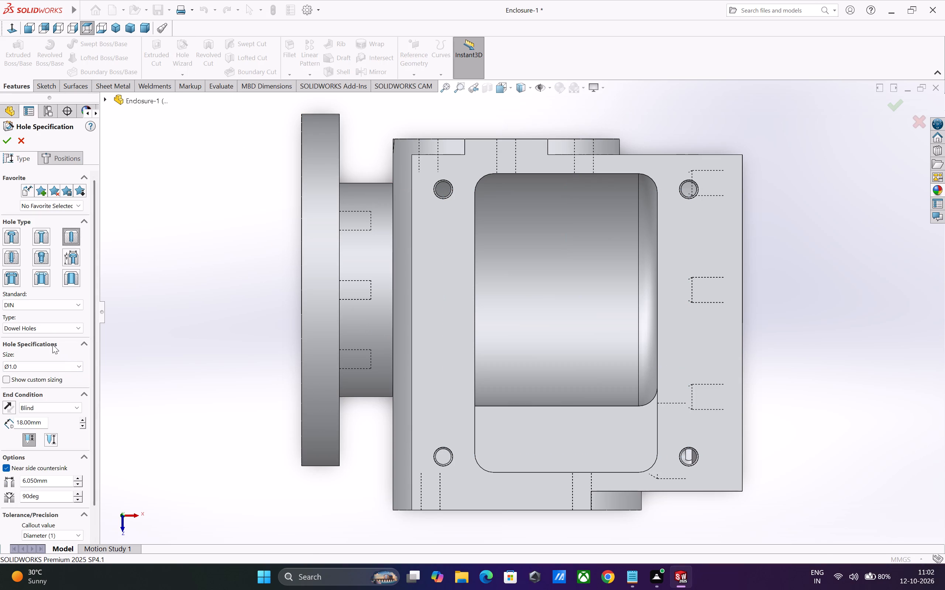
click(61, 331)
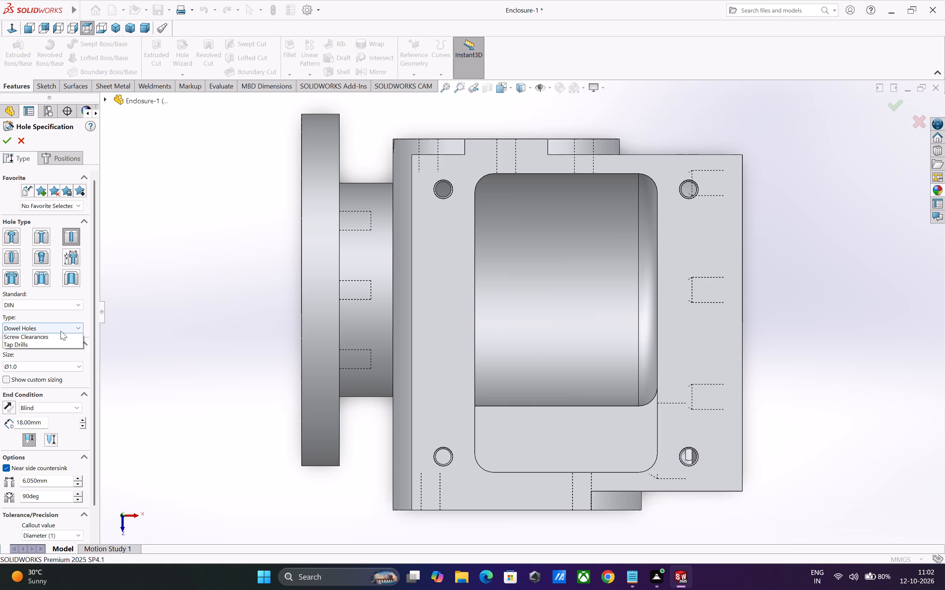
click(46, 346)
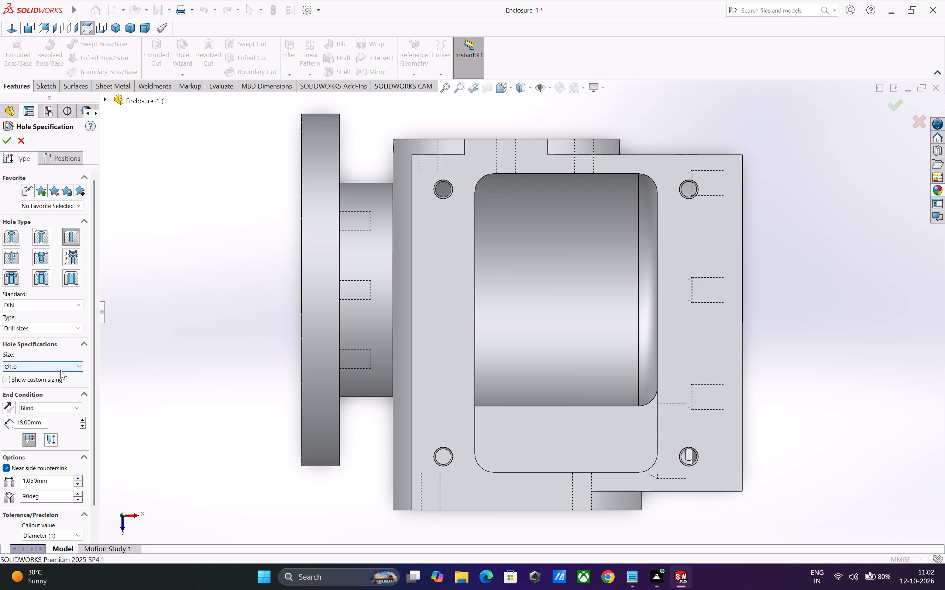
click(60, 368)
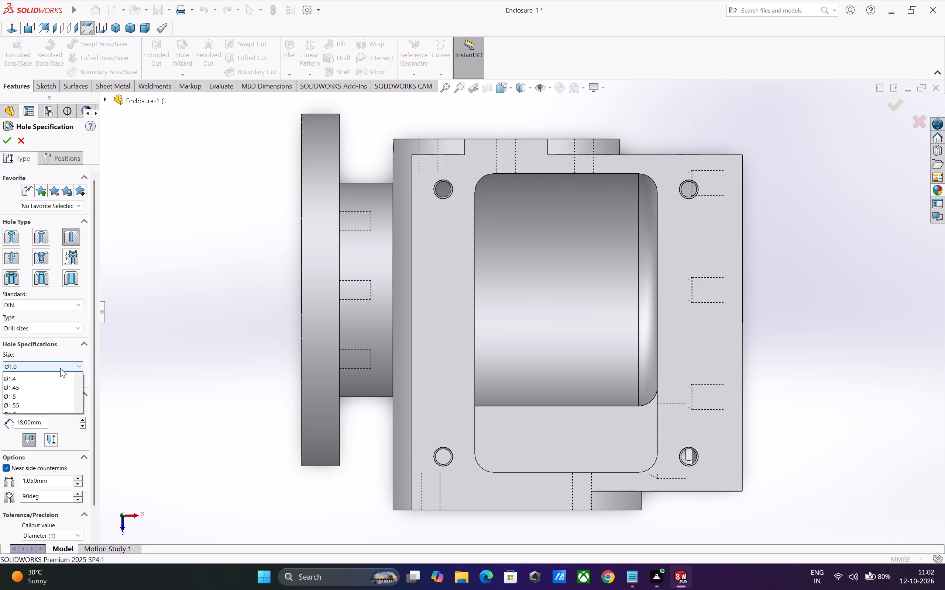
scroll(57, 453, down, 5)
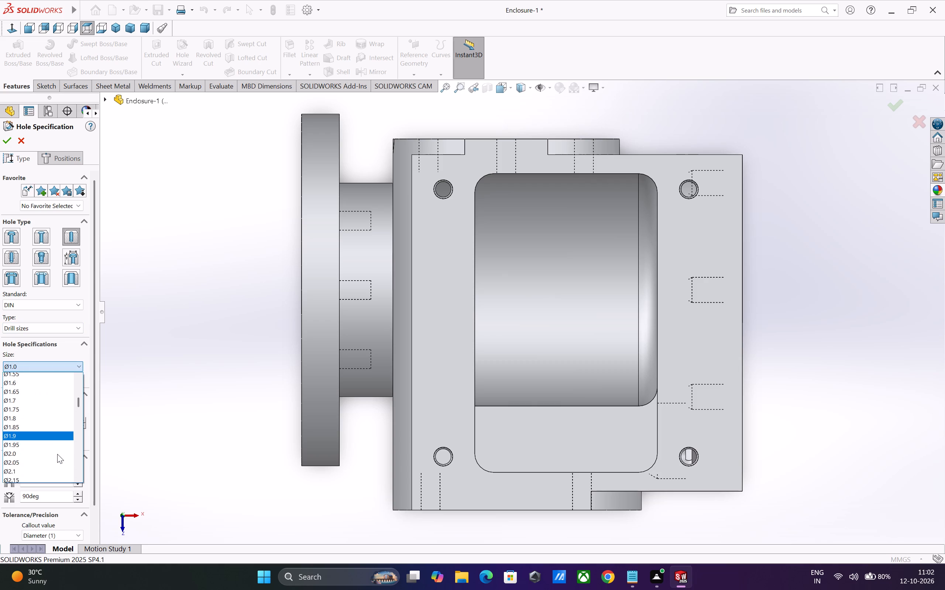
scroll(57, 454, down, 5)
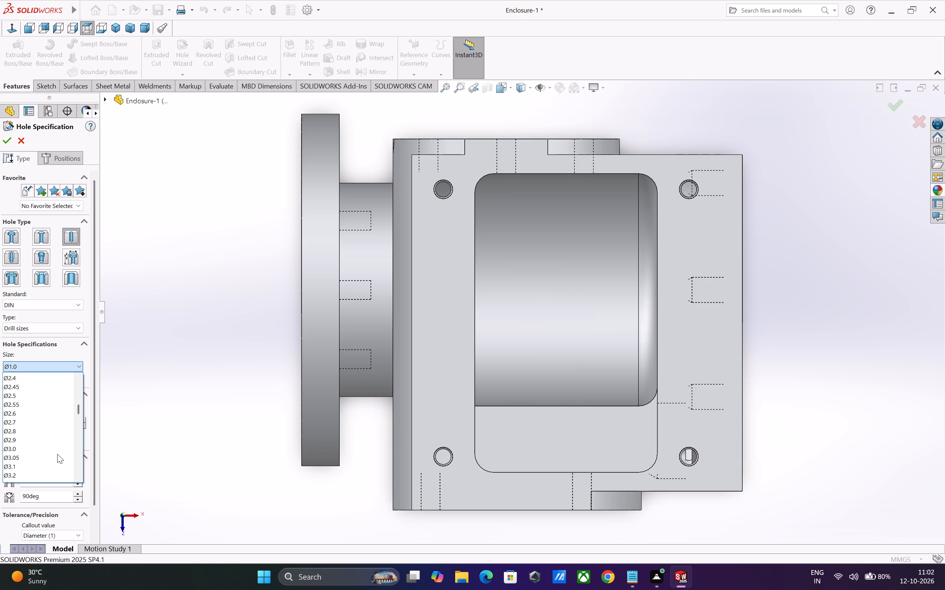
scroll(42, 454, down, 3)
click(31, 448)
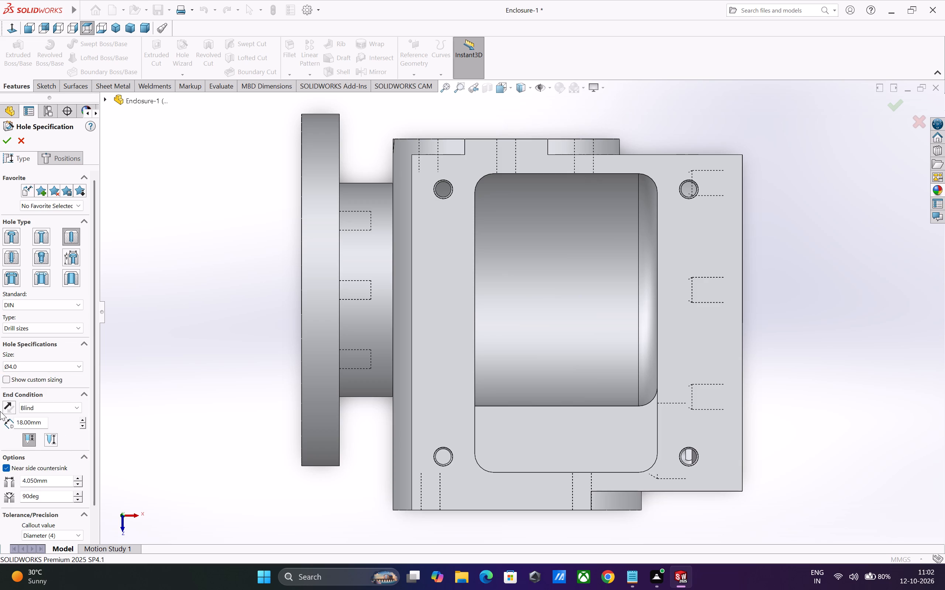
Set the Ø4.0 hole's end condition to Blind with a depth of 15 mm.
click(57, 409)
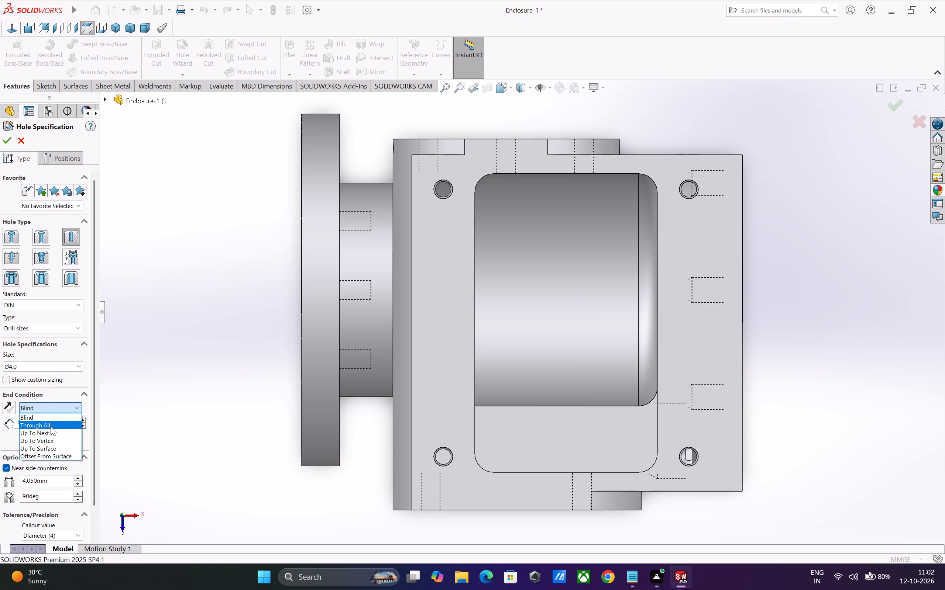
click(52, 414)
double_click(27, 424)
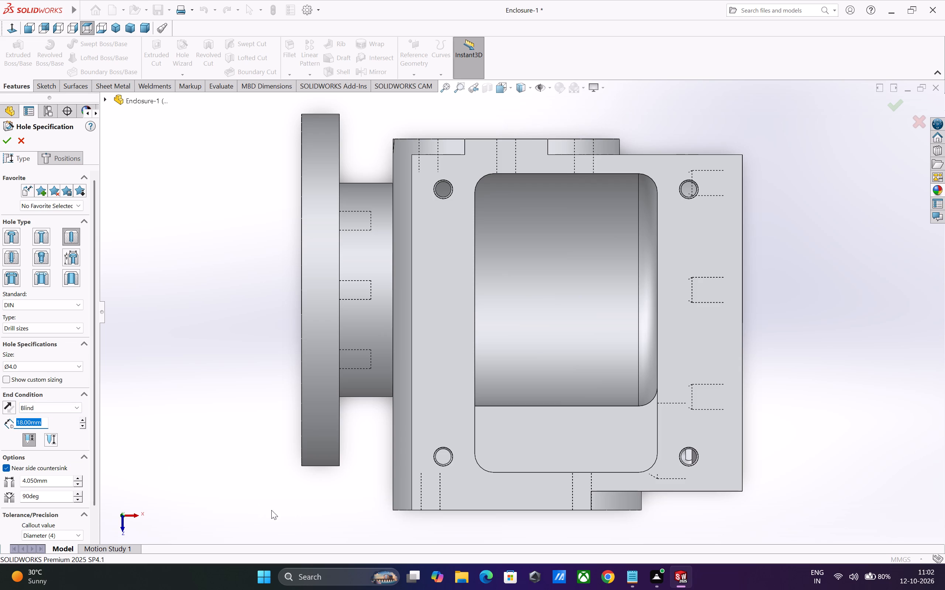
text(15)
key(Return)
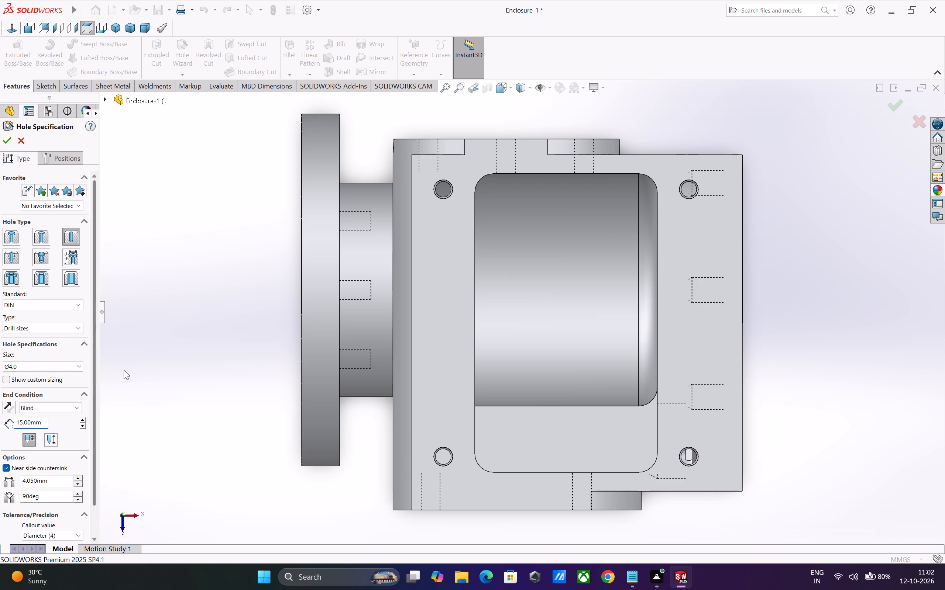
Turn on custom sizing for the Ø4.0 hole and set its drill point angle to 120 degrees.
click(10, 380)
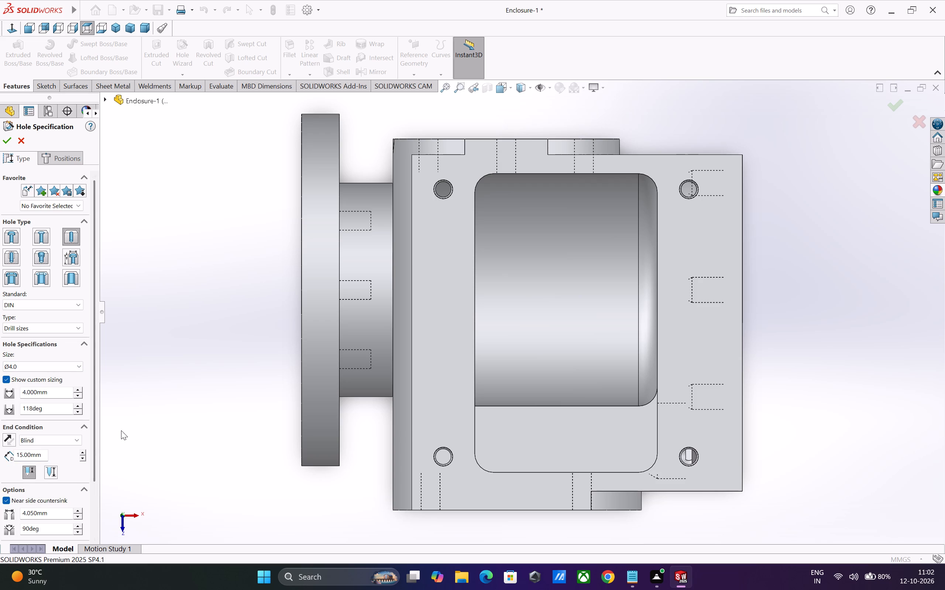
double_click(54, 407)
text(12)
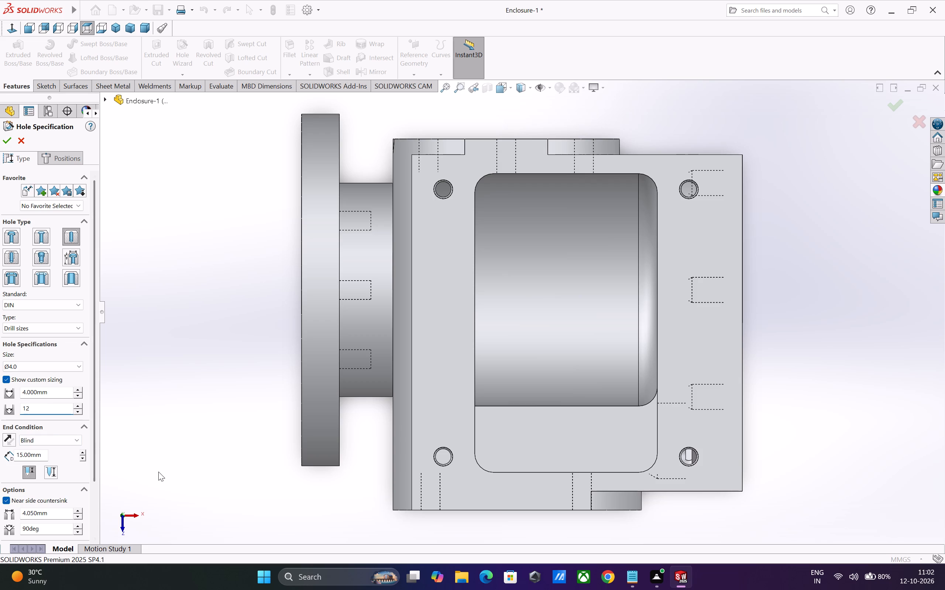
key(0)
key(Return)
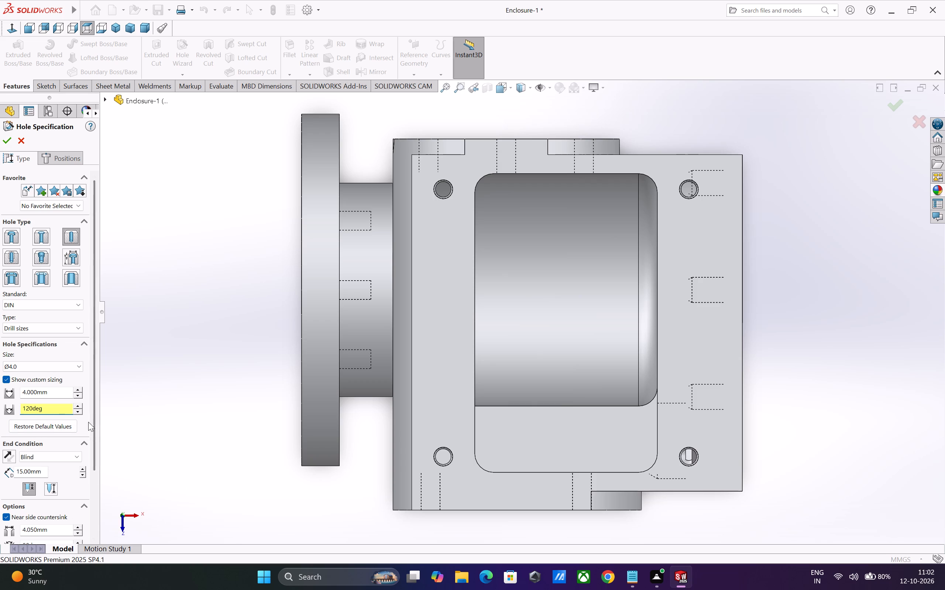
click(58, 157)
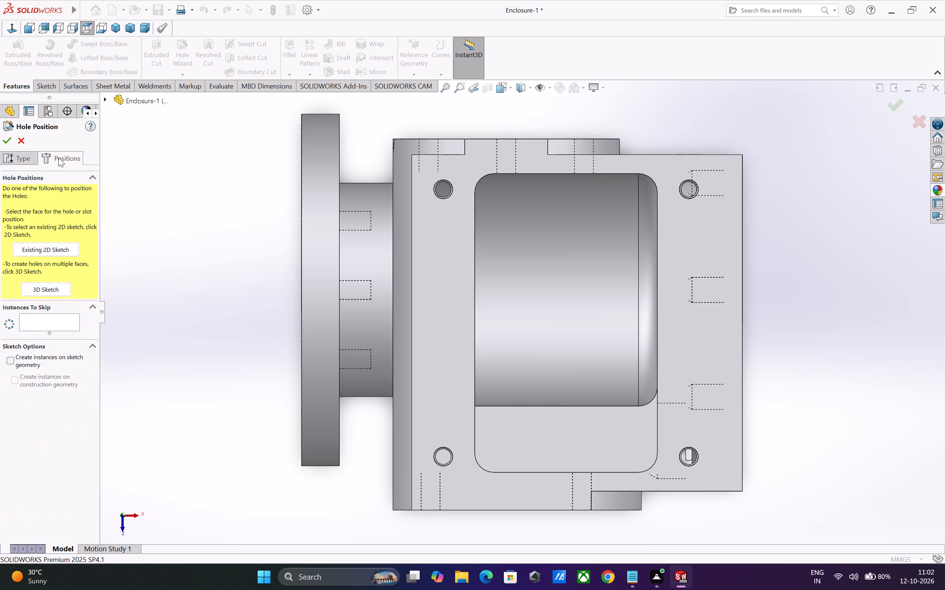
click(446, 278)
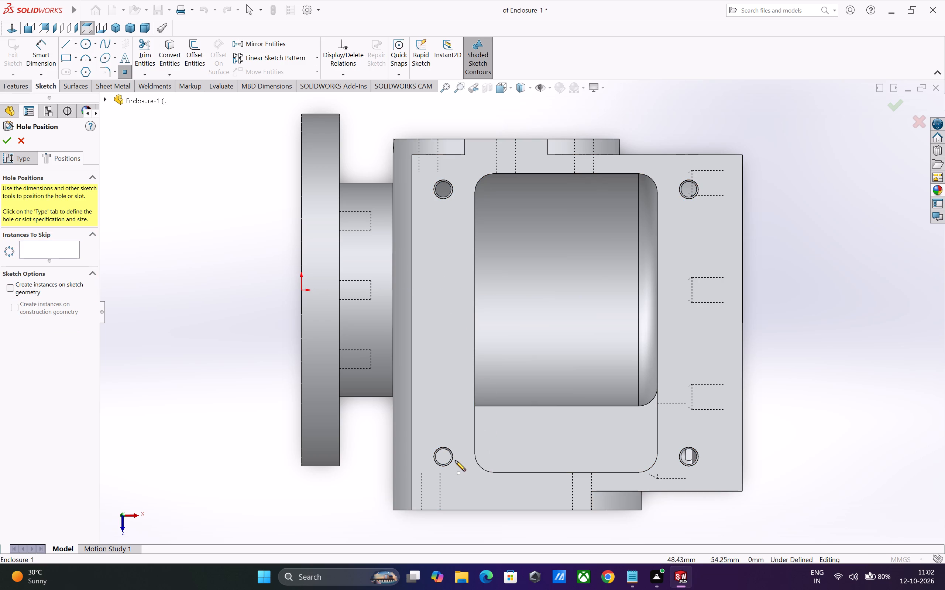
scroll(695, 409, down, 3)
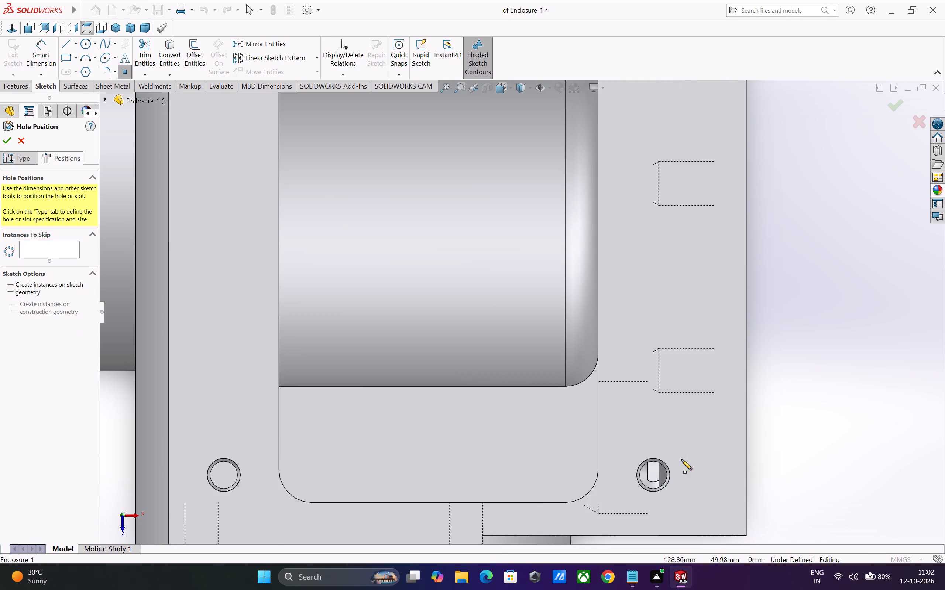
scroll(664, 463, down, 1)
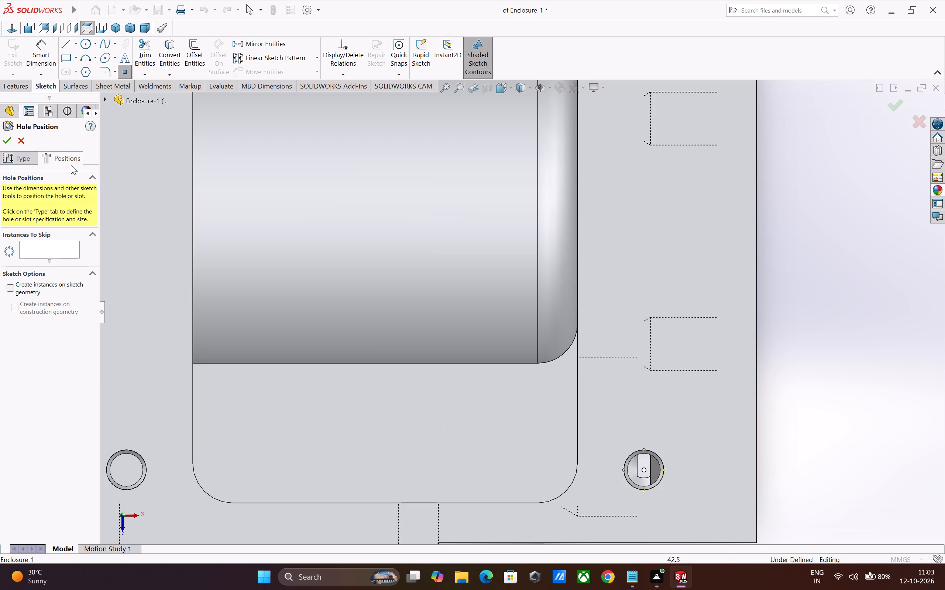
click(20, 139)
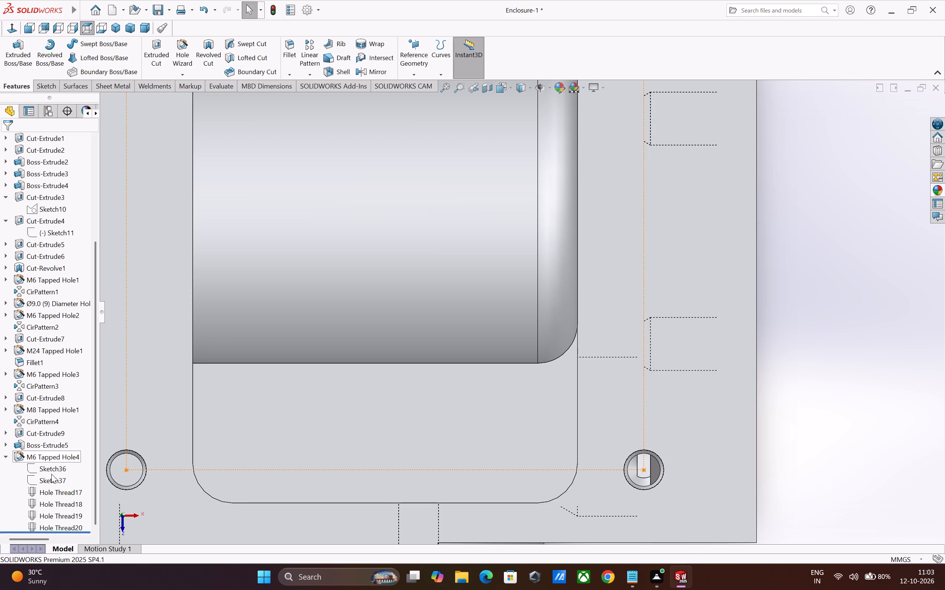
Examine the profile sketch and the positioning sketch of the four M6 tapped holes around the opening.
click(51, 477)
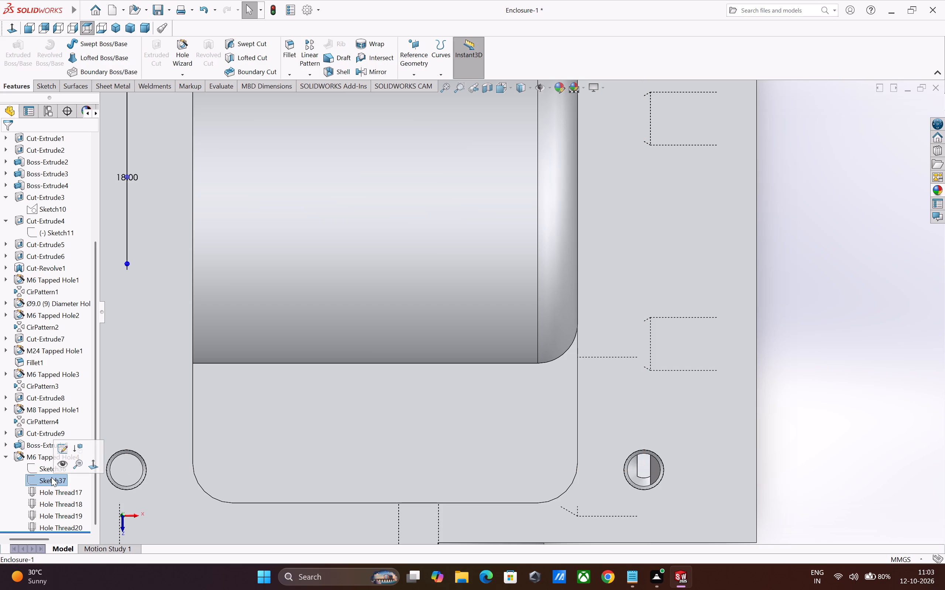
scroll(51, 477, up, 1)
scroll(193, 485, up, 4)
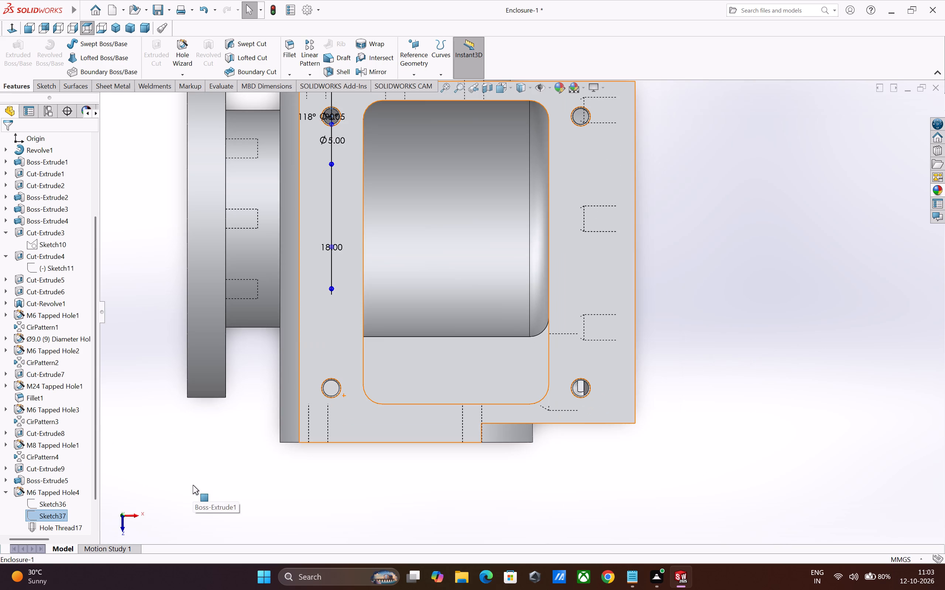
scroll(308, 423, up, 2)
scroll(422, 246, up, 4)
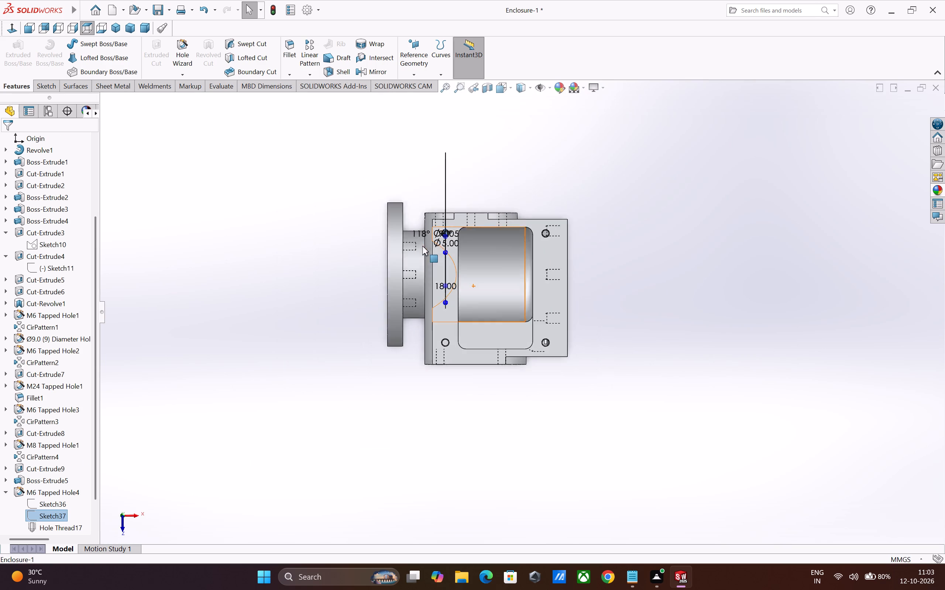
scroll(456, 225, down, 6)
middle_drag(305, 368, 301, 369)
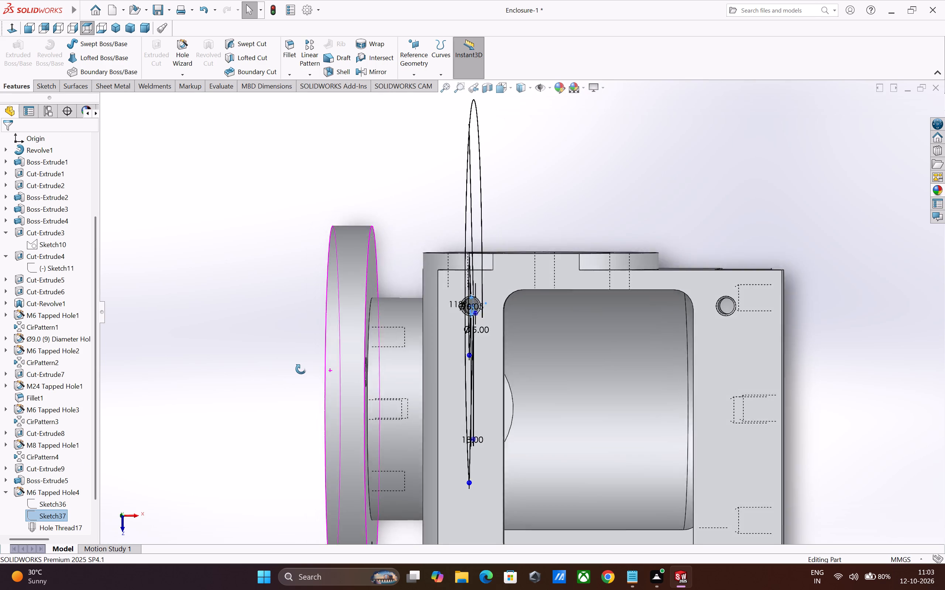
middle_drag(301, 369, 278, 379)
click(256, 376)
middle_drag(260, 375, 273, 371)
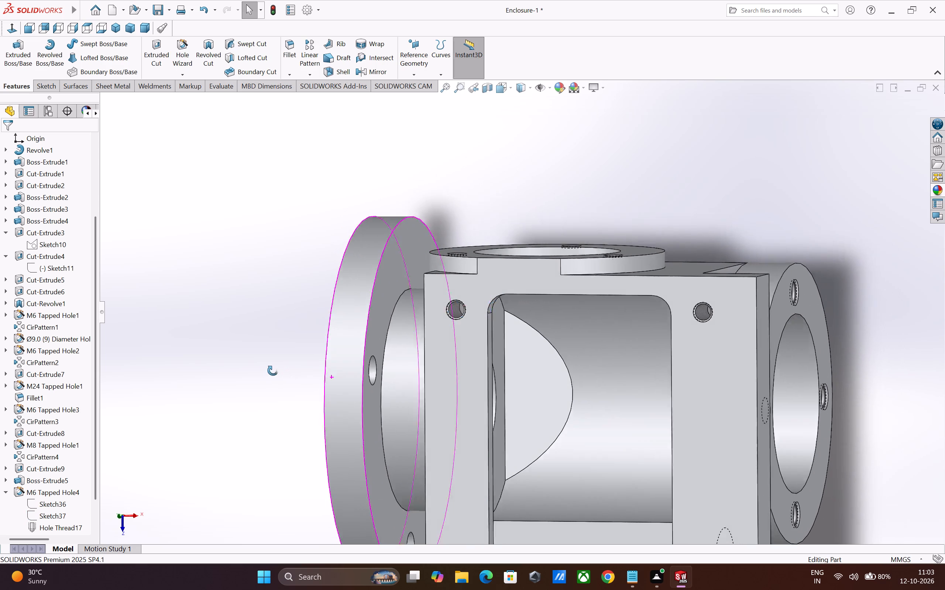
middle_drag(273, 371, 288, 364)
click(58, 512)
scroll(169, 483, up, 1)
middle_drag(169, 483, 179, 478)
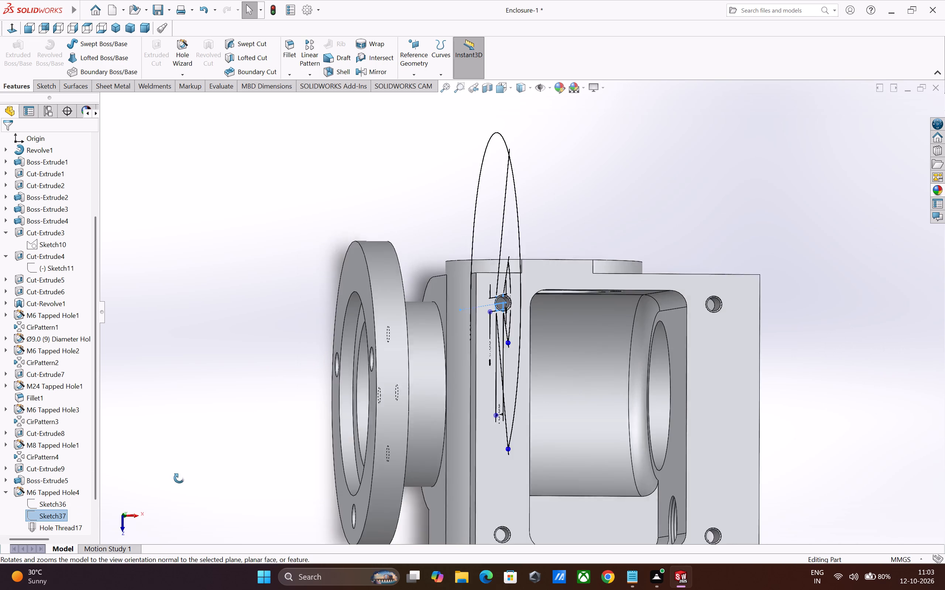
middle_drag(179, 478, 181, 478)
scroll(214, 468, up, 3)
click(39, 503)
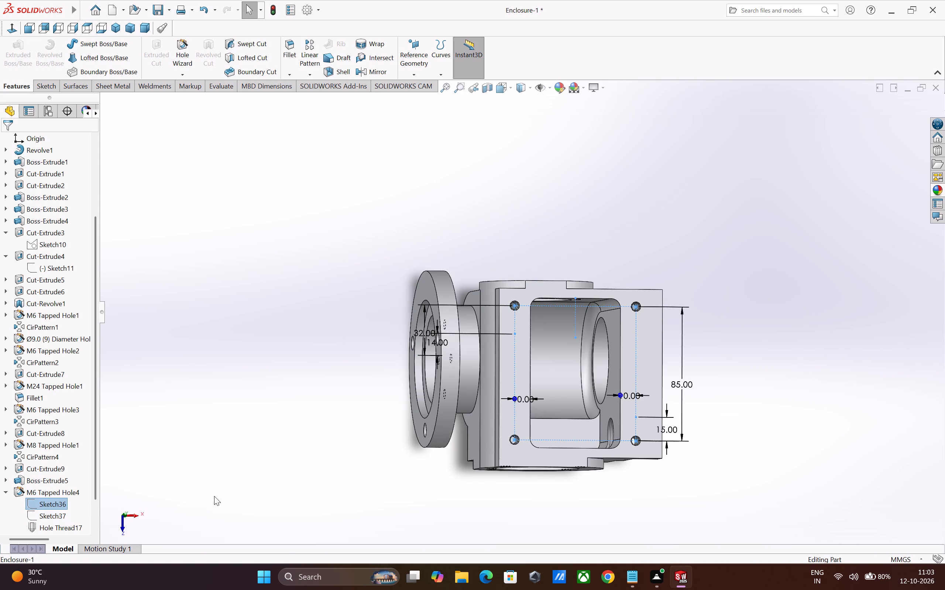
Place one Ø4.0 hole on the face around the opening, on the M6 positioning rectangle's outer side line about 38 mm below the origin, and finish it.
click(184, 60)
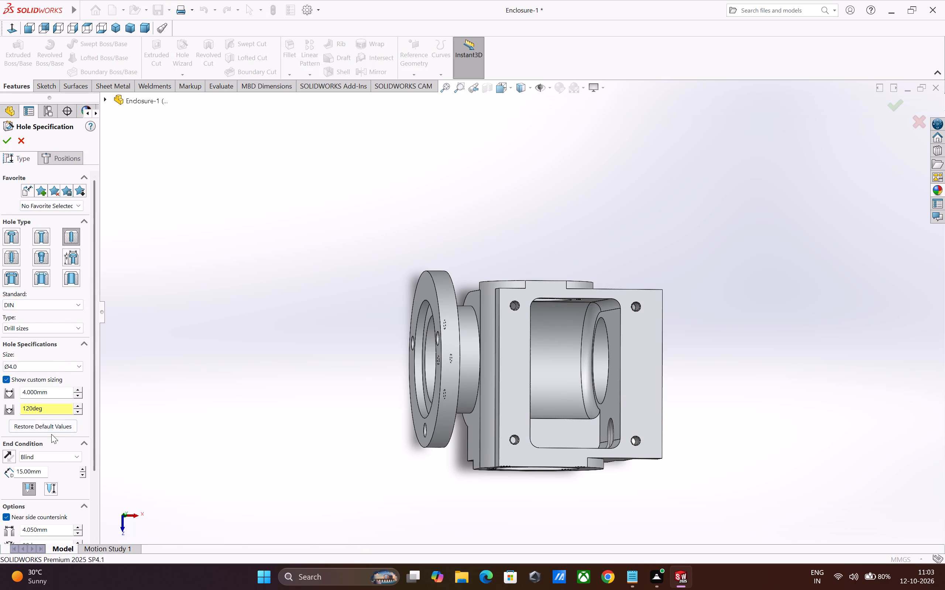
click(63, 155)
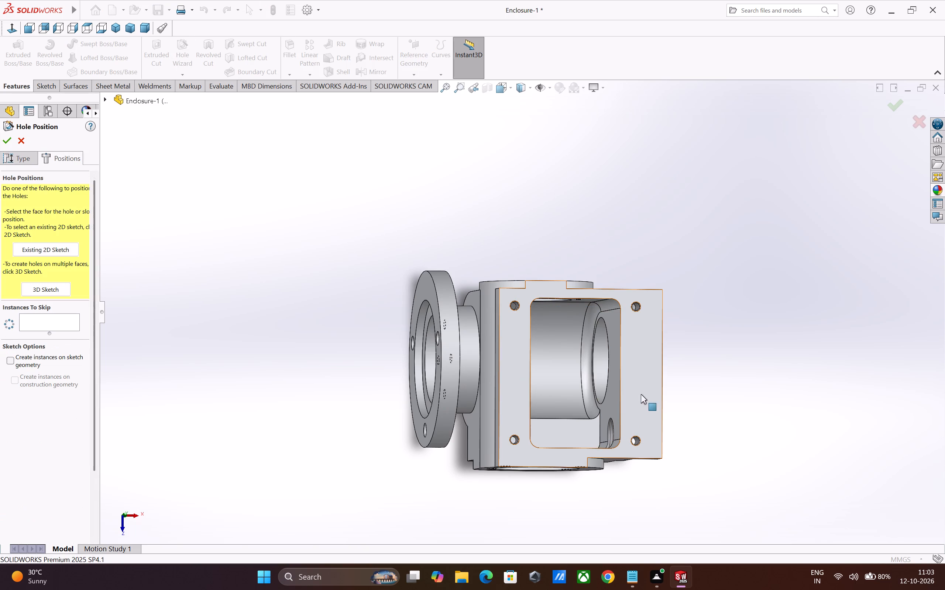
click(105, 98)
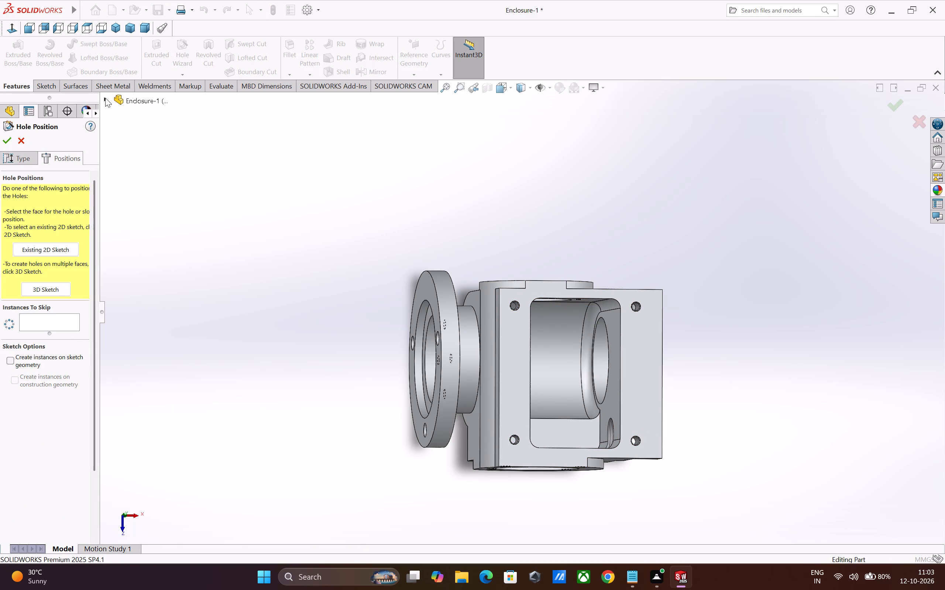
scroll(138, 476, down, 7)
scroll(175, 503, down, 2)
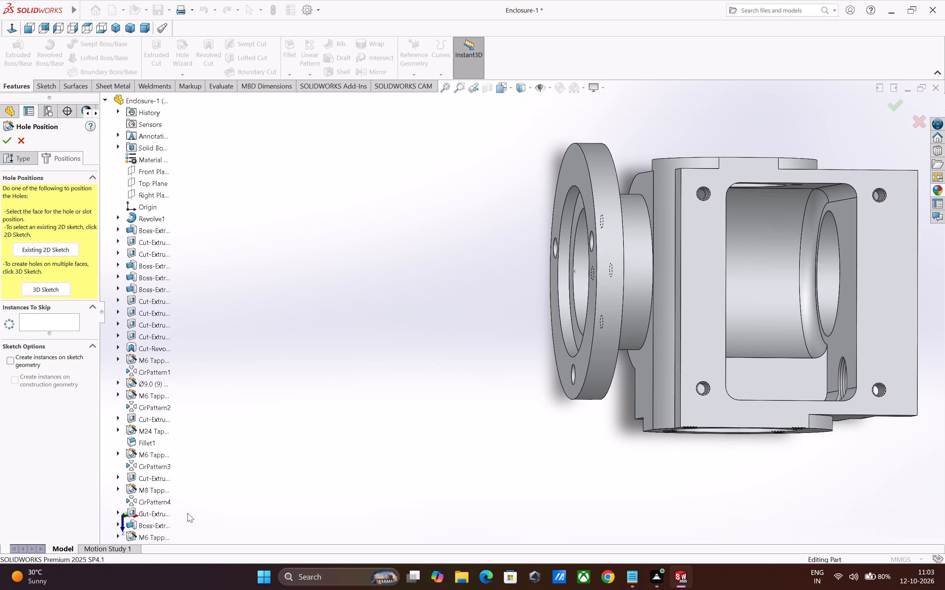
scroll(159, 520, down, 3)
click(116, 537)
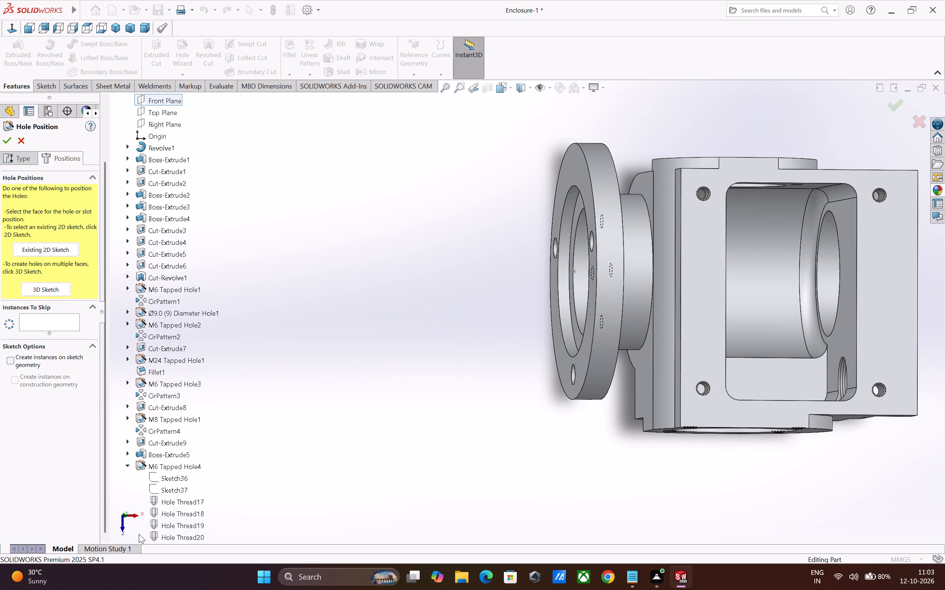
click(174, 480)
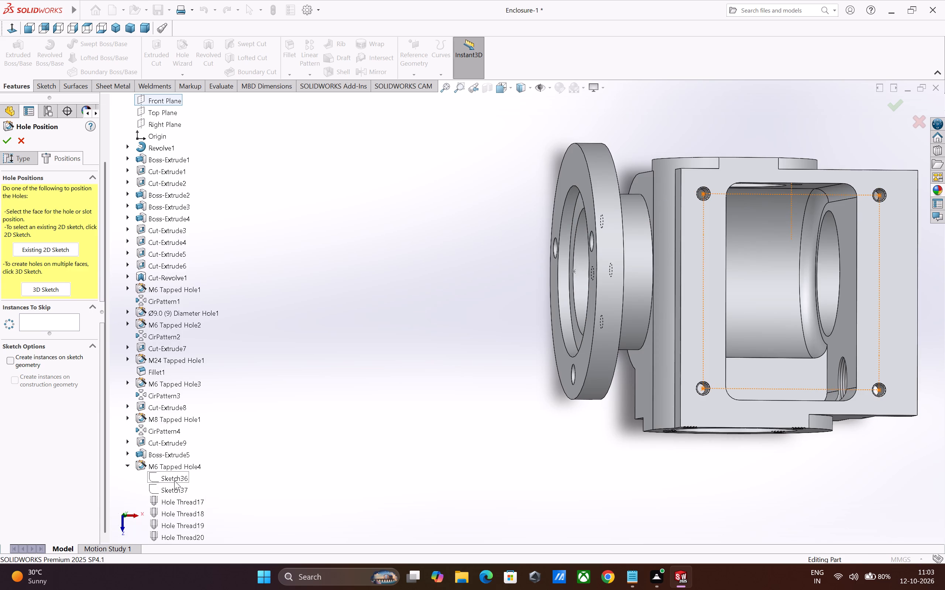
click(174, 480)
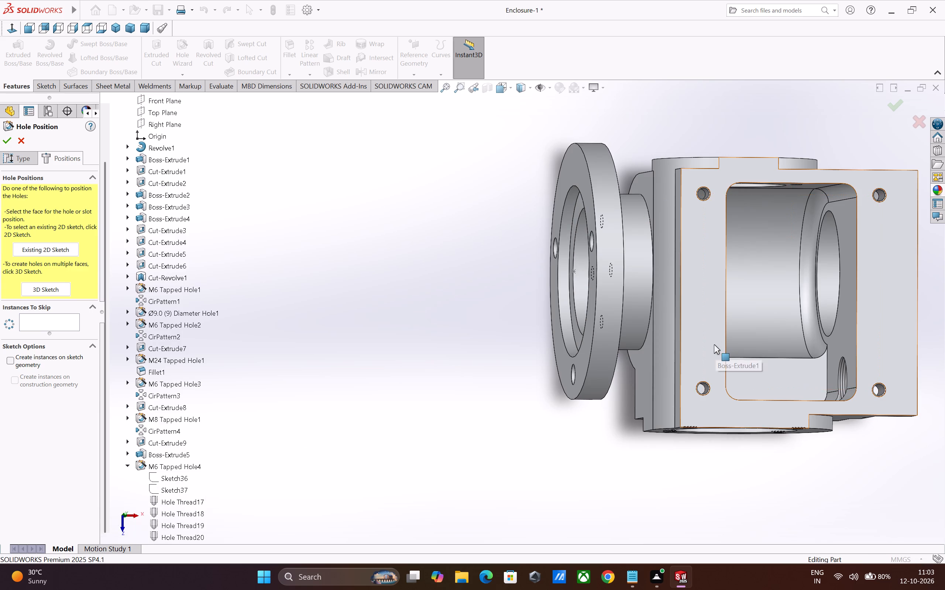
click(714, 344)
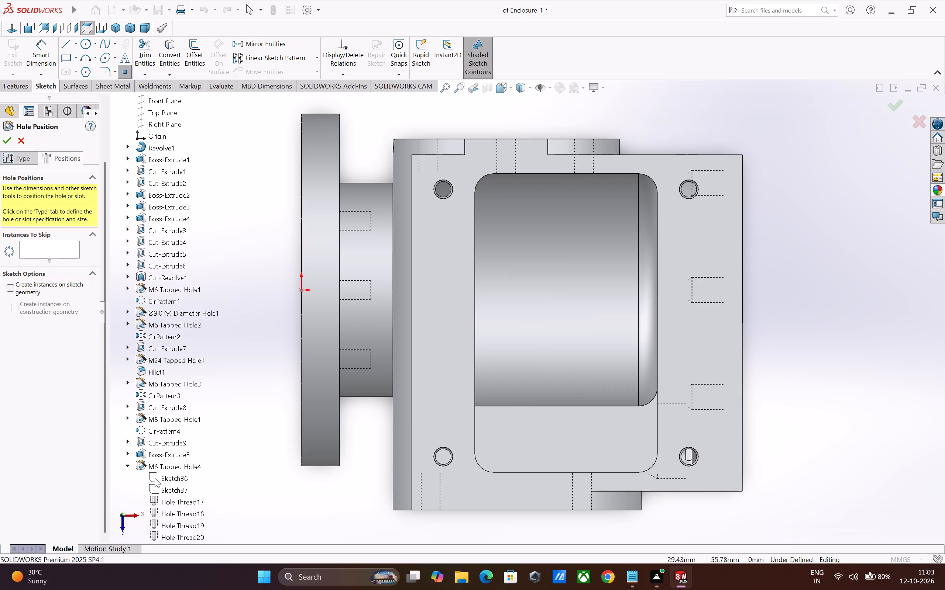
click(157, 478)
click(174, 480)
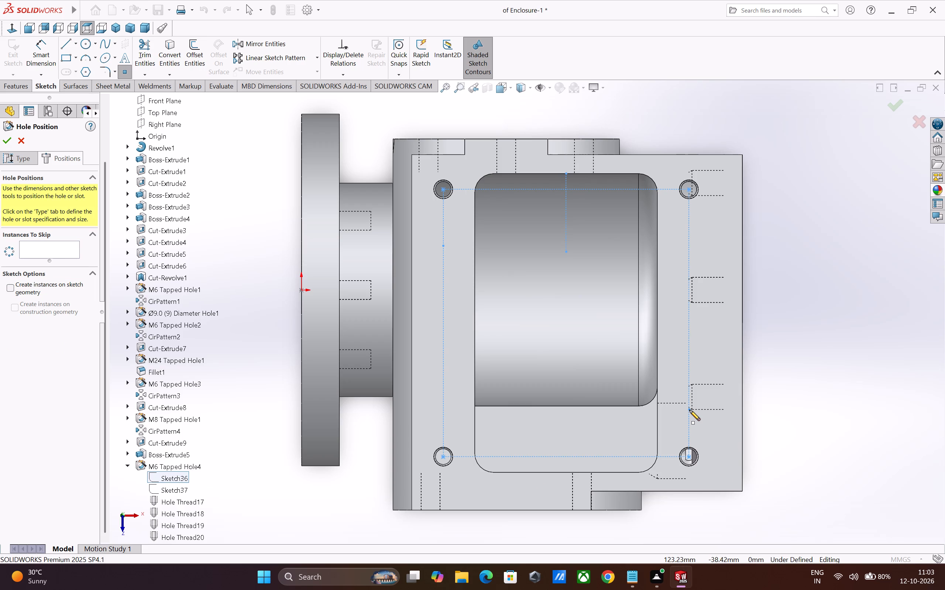
scroll(690, 410, down, 7)
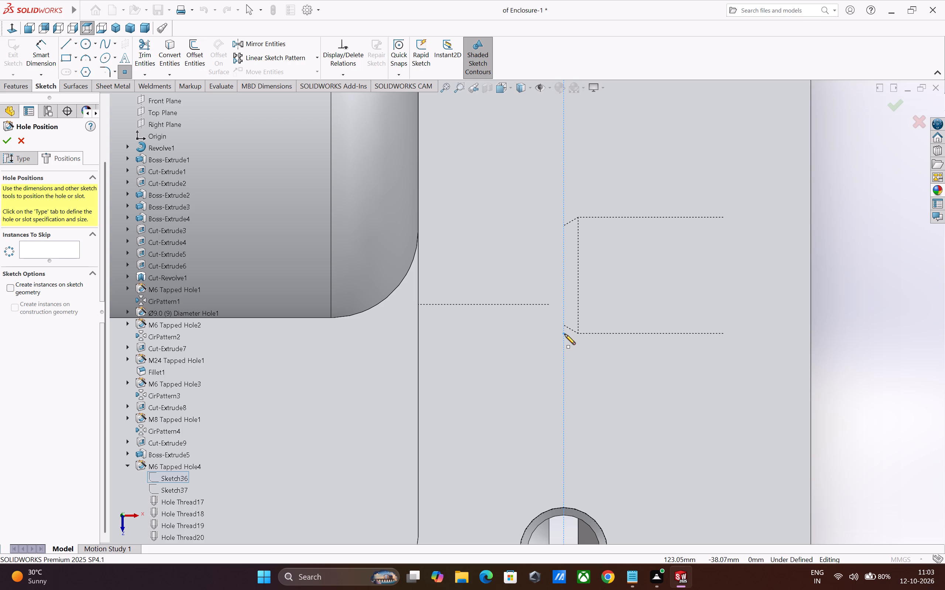
click(564, 334)
scroll(604, 386, up, 3)
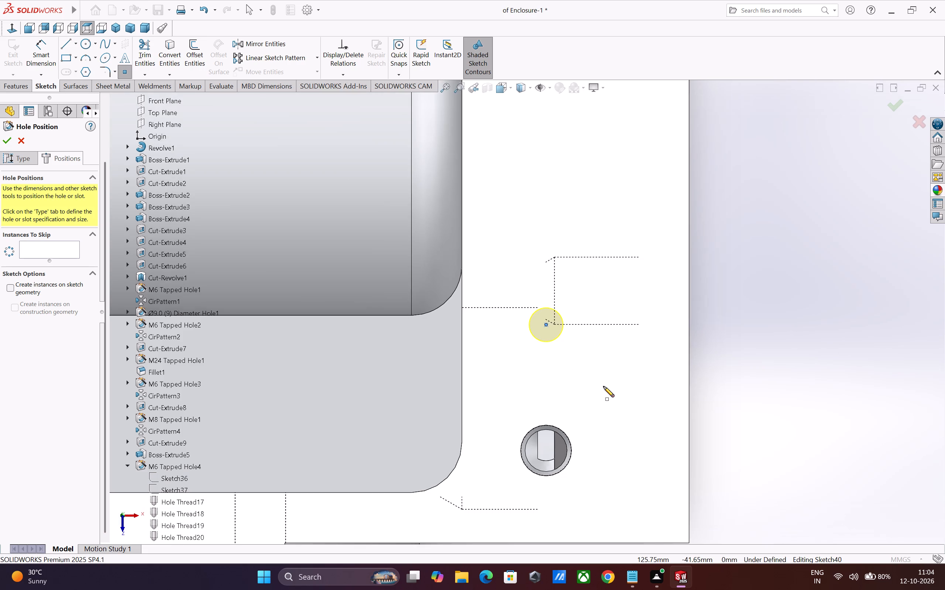
scroll(604, 387, up, 7)
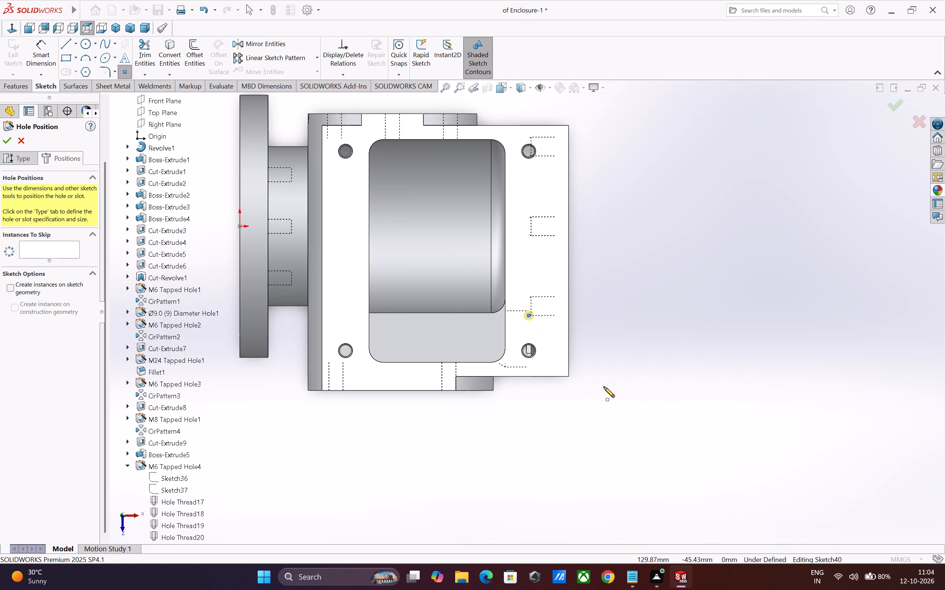
scroll(604, 387, up, 1)
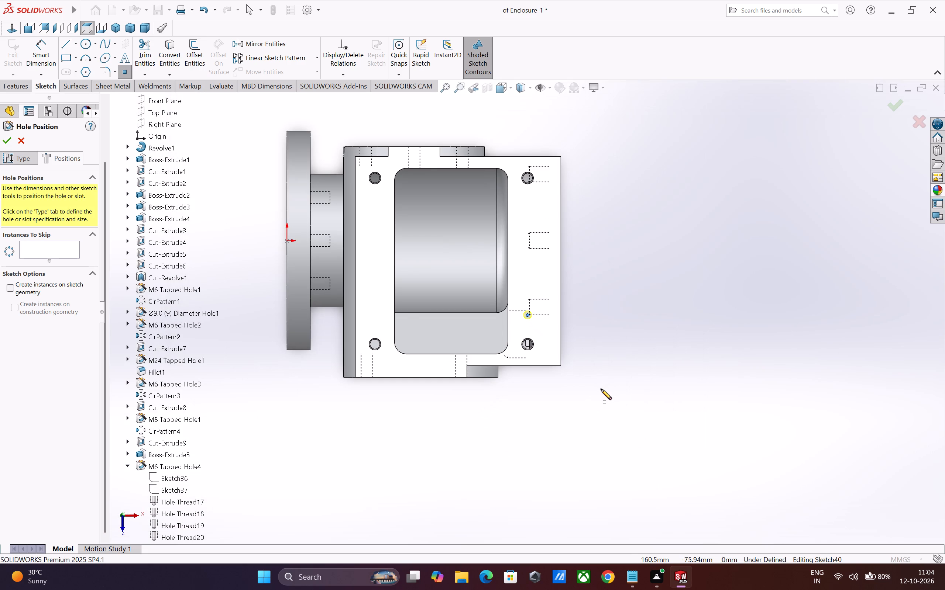
scroll(601, 389, up, 2)
middle_drag(602, 397, 494, 441)
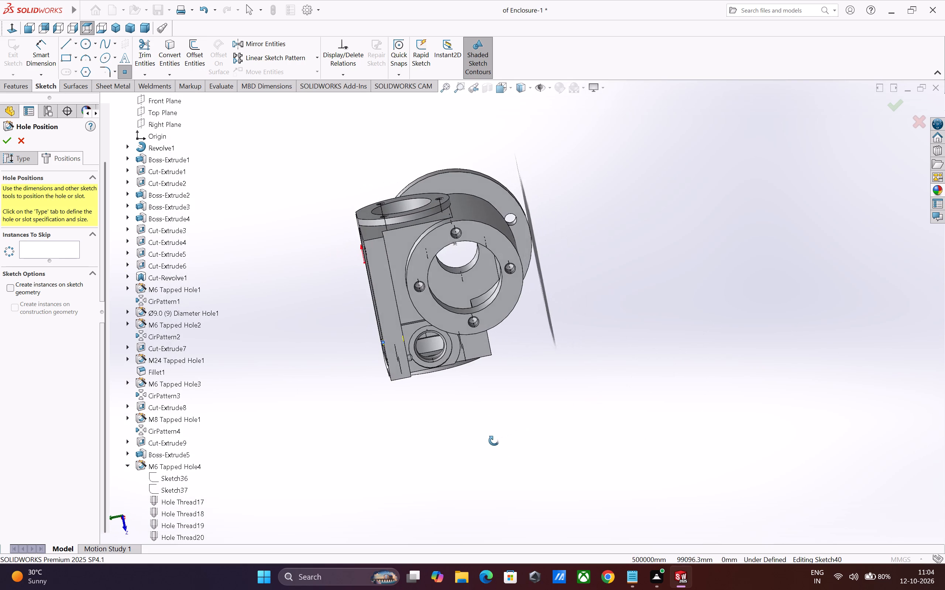
middle_drag(494, 441, 512, 434)
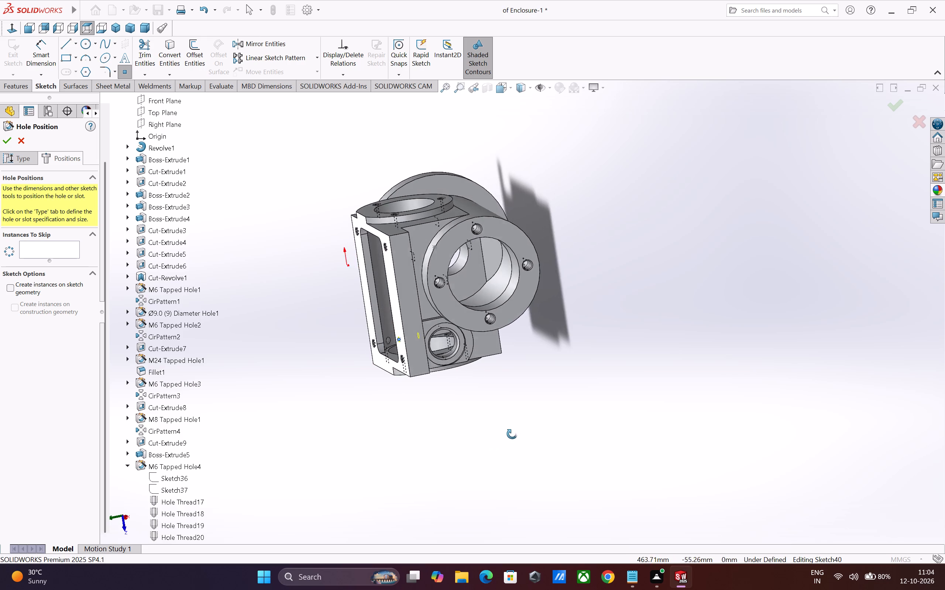
middle_drag(512, 434, 564, 412)
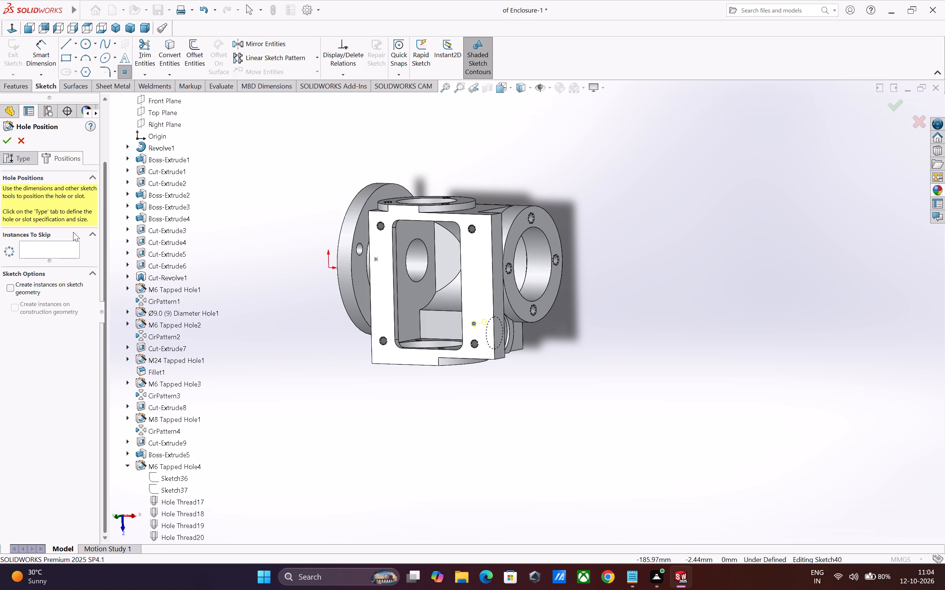
click(7, 141)
Edit the four M6 tapped holes around the rectangular opening and set their blind hole depth to 15 mm.
click(526, 458)
middle_drag(560, 451, 547, 451)
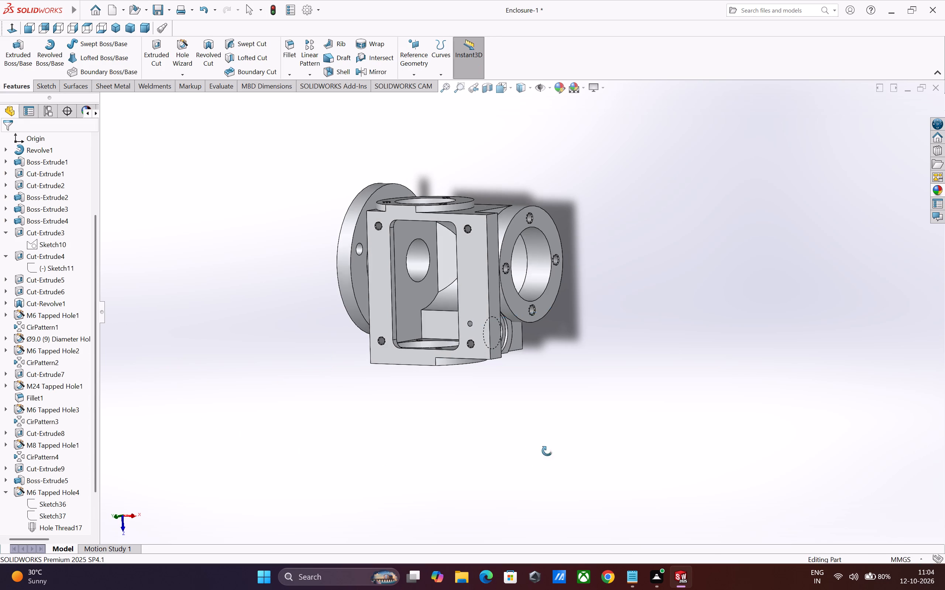
middle_drag(547, 451, 443, 451)
scroll(399, 367, down, 7)
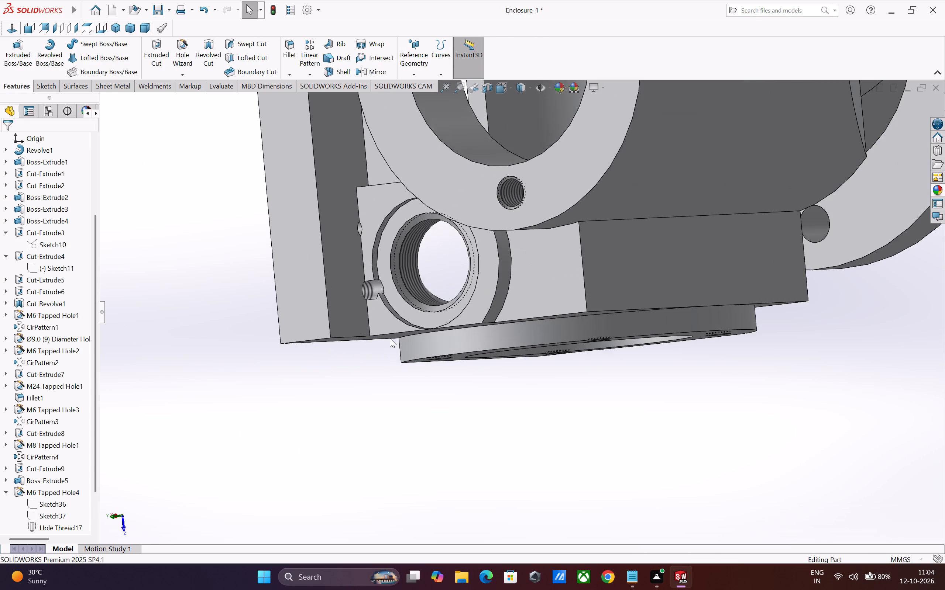
scroll(390, 338, down, 2)
middle_drag(399, 372, 416, 365)
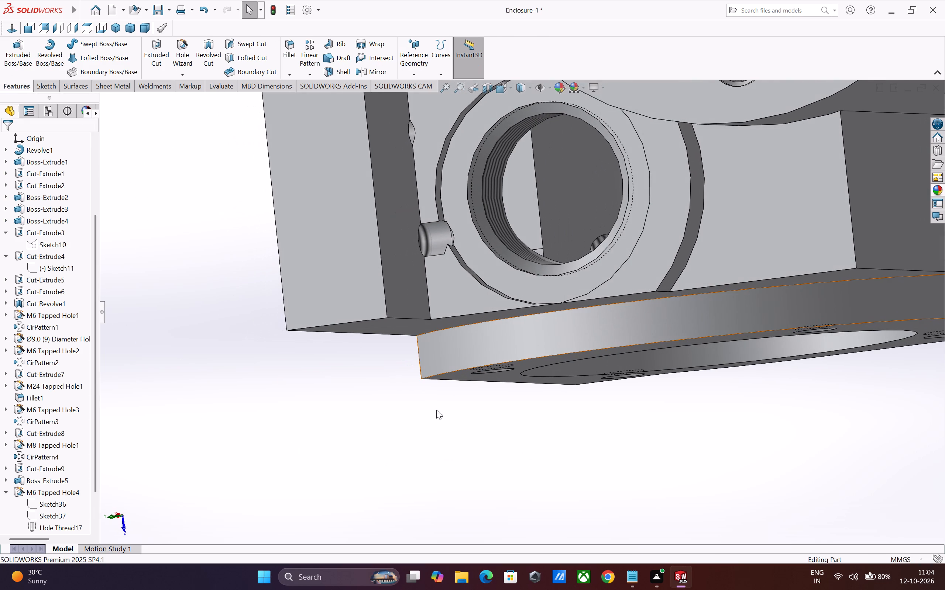
scroll(433, 428, up, 2)
scroll(487, 379, up, 1)
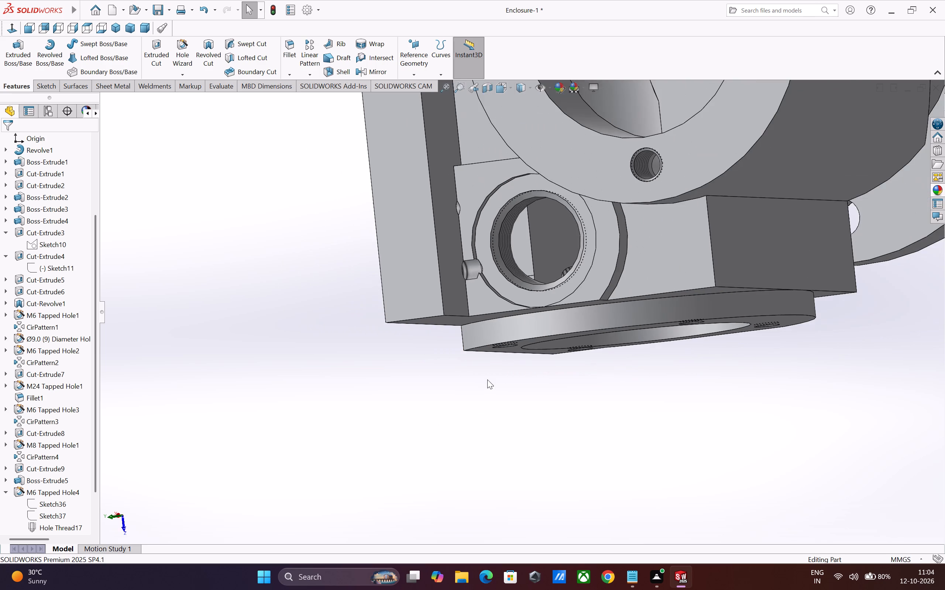
scroll(488, 374, up, 3)
scroll(494, 354, down, 1)
scroll(492, 396, down, 1)
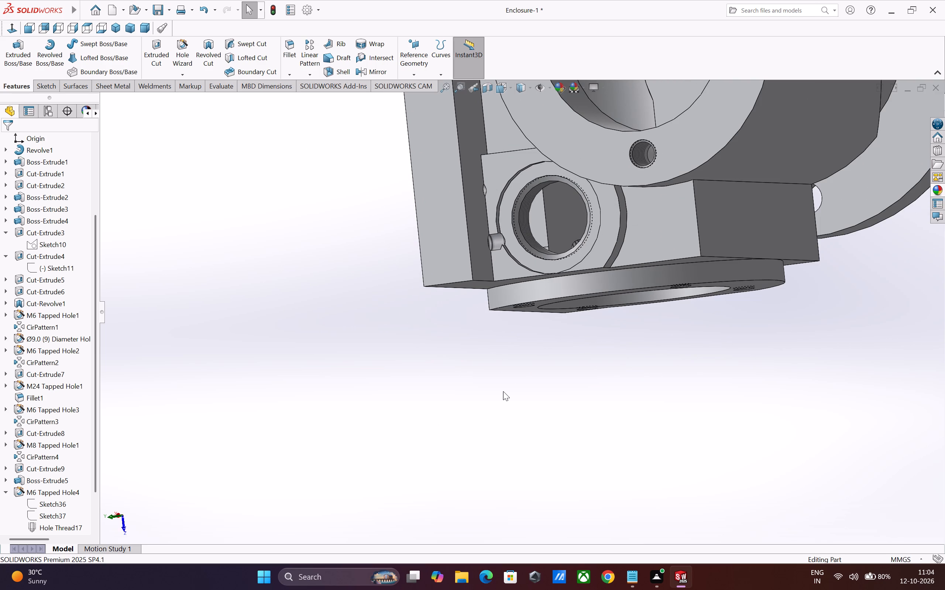
click(498, 239)
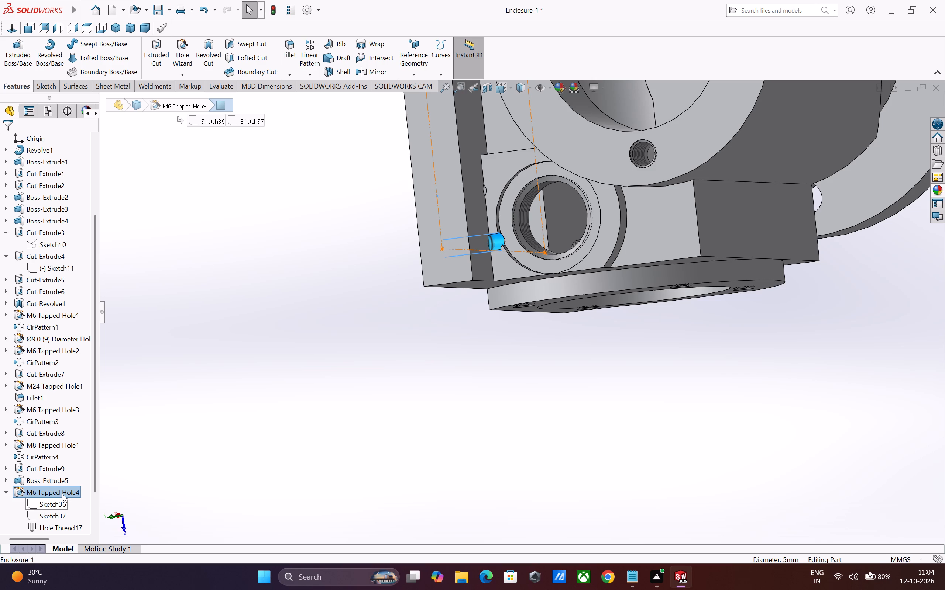
click(6, 493)
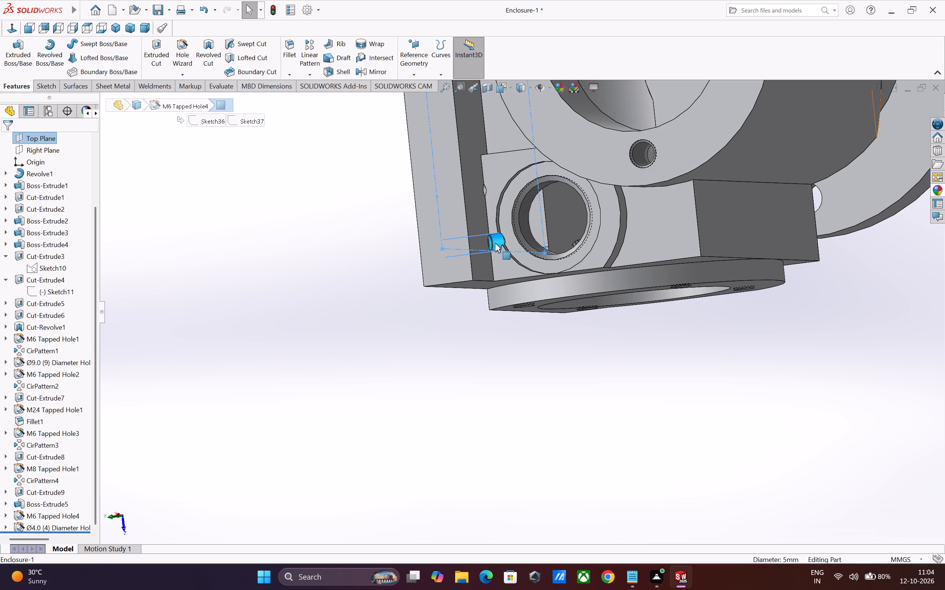
click(496, 241)
click(58, 517)
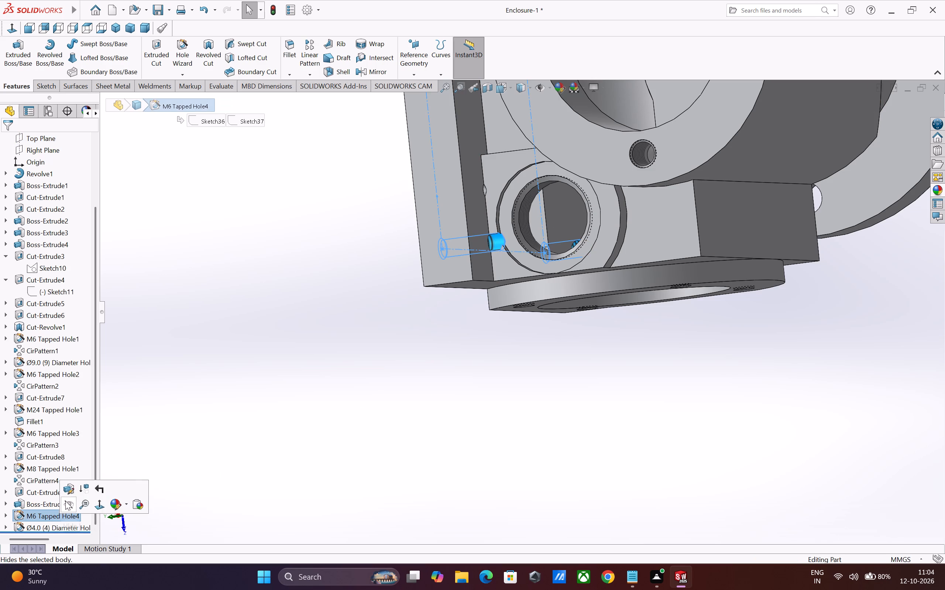
click(68, 490)
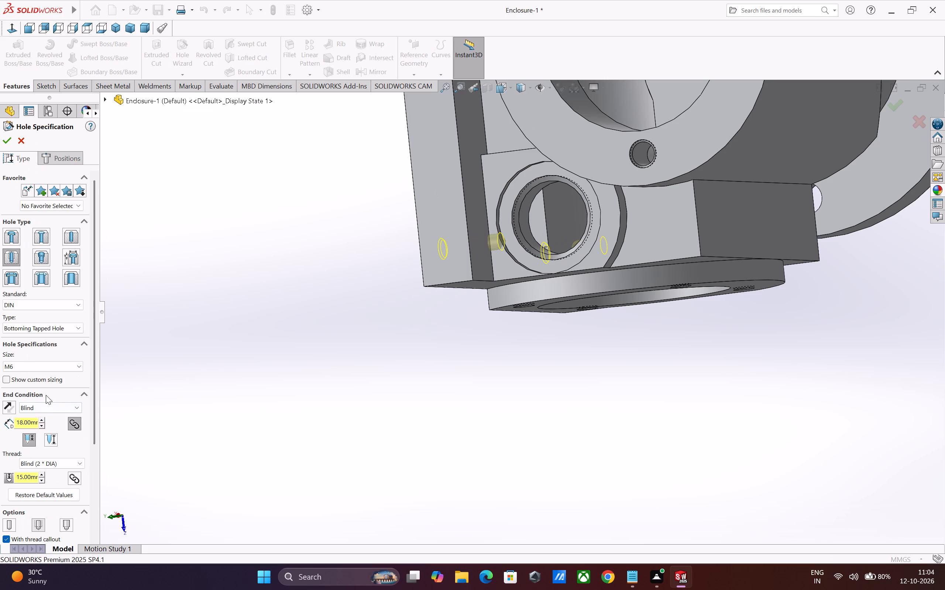
double_click(31, 421)
key(1)
key(5)
key(Return)
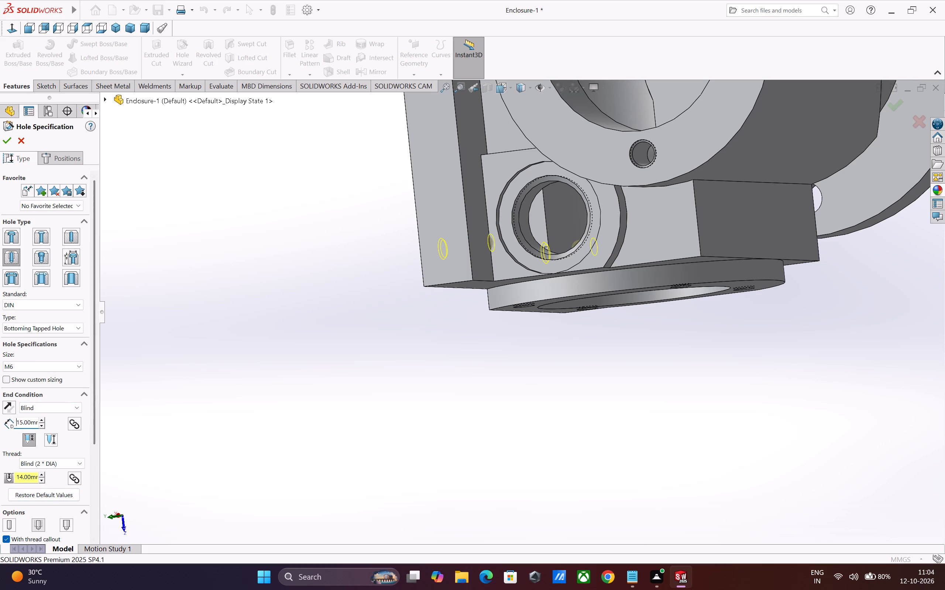
Set the thread depth of these M6 tapped holes to 15 mm and apply the hole edit.
double_click(27, 478)
key(1)
key(5)
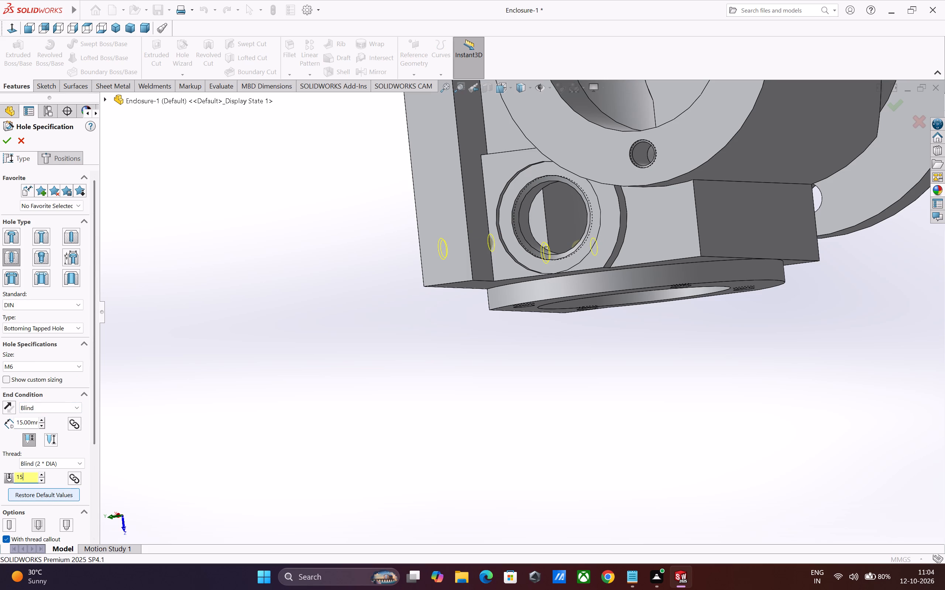
key(Return)
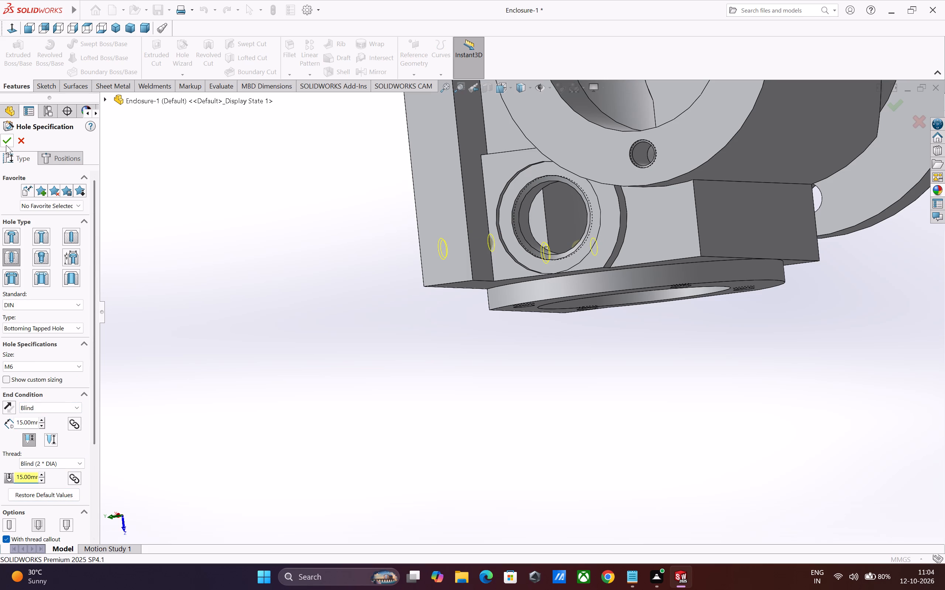
click(6, 143)
click(311, 388)
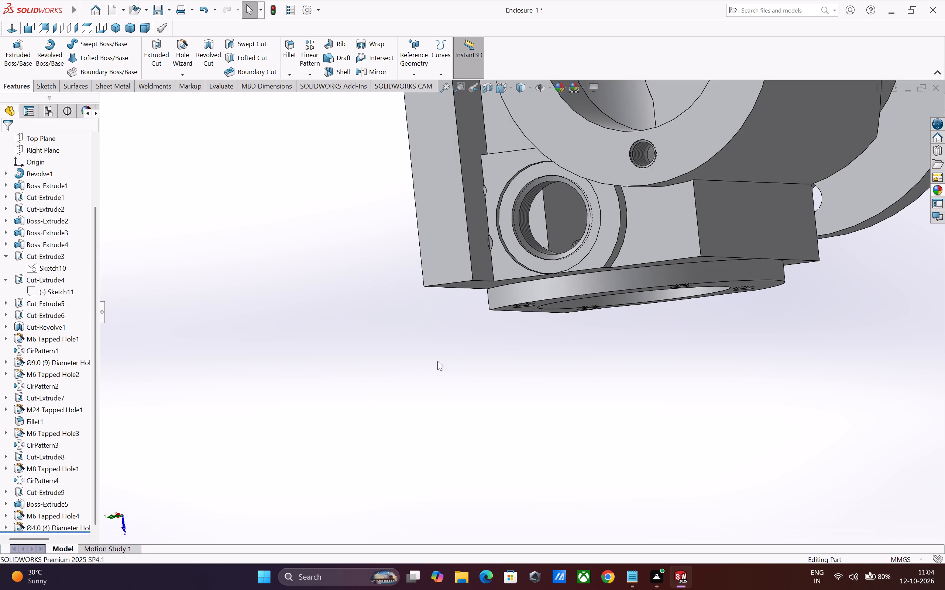
Examine the outside of the enclosure and the face around the opening with its M6 tapped holes and Ø4.0 hole.
middle_drag(447, 391, 466, 392)
scroll(555, 444, up, 6)
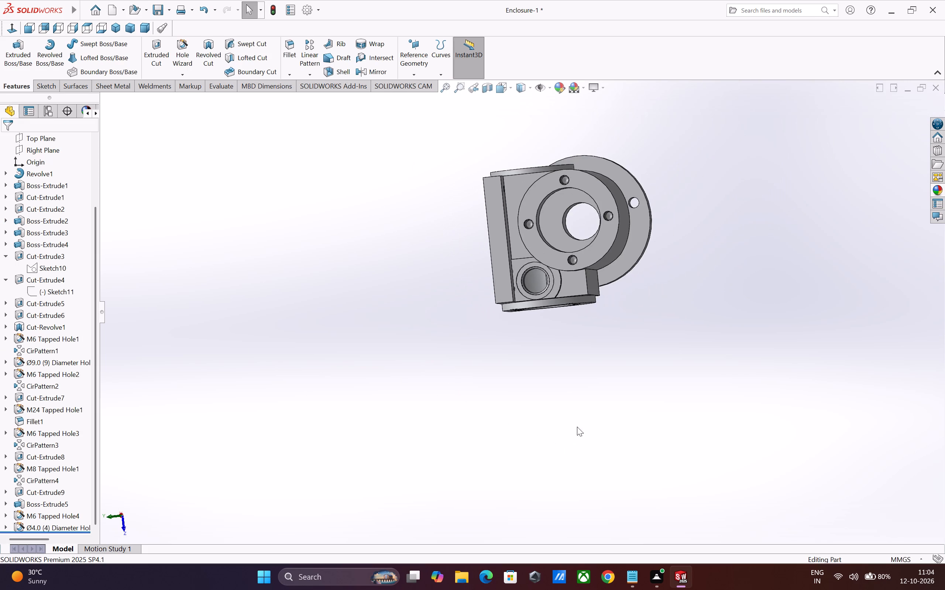
middle_drag(575, 417, 658, 387)
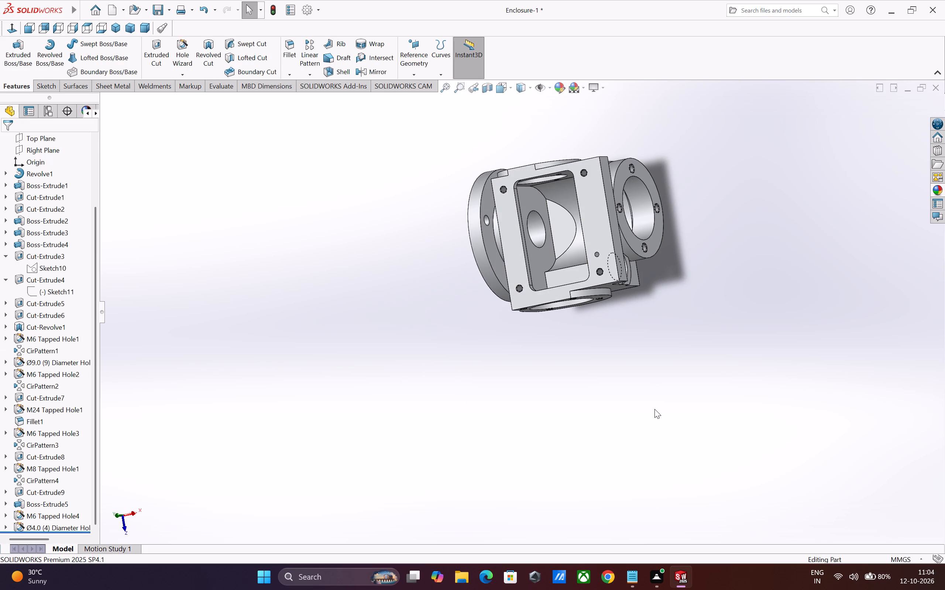
scroll(654, 409, up, 2)
scroll(635, 354, down, 2)
click(566, 389)
middle_drag(568, 387, 593, 385)
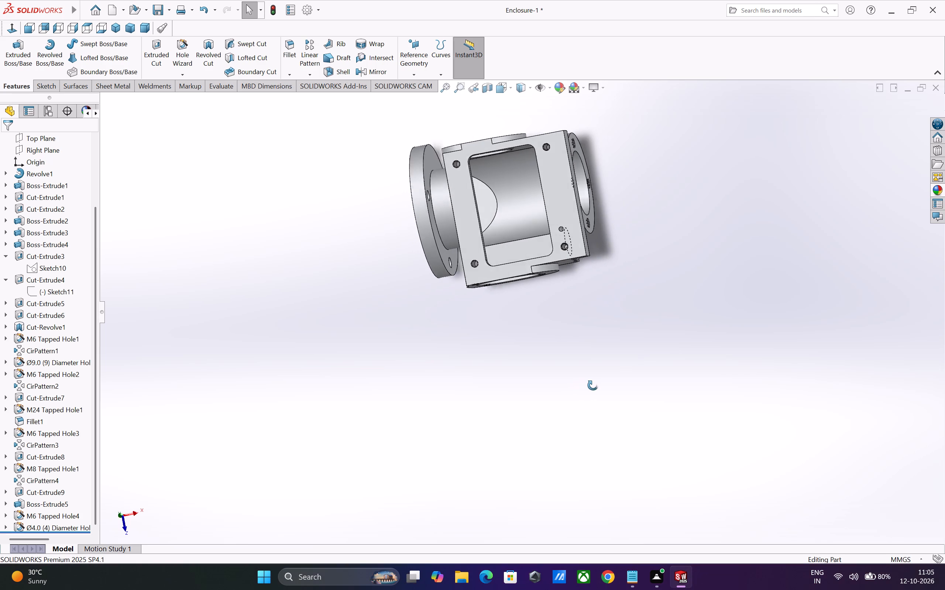
middle_drag(593, 385, 595, 385)
scroll(595, 385, down, 2)
scroll(538, 246, down, 2)
scroll(573, 326, up, 2)
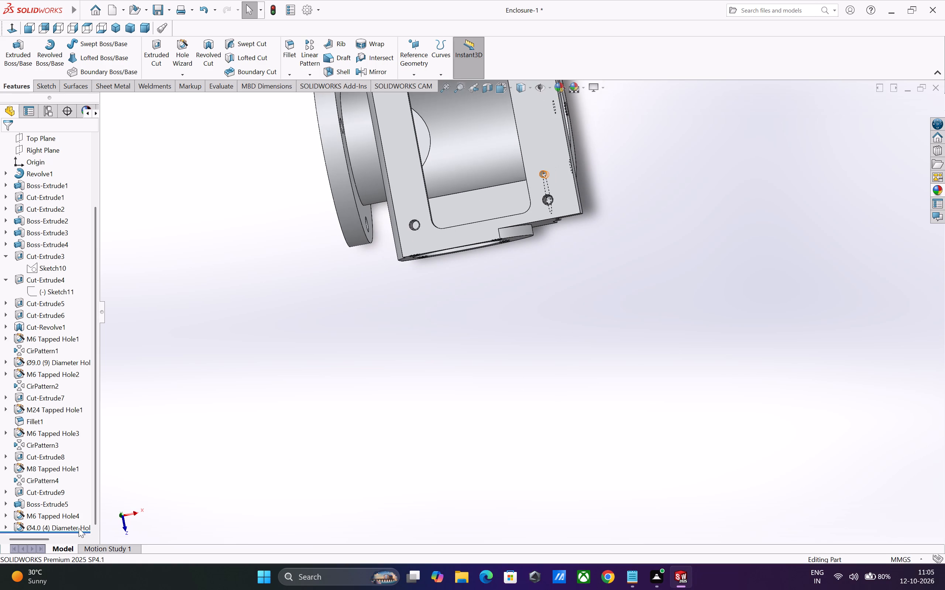
scroll(76, 529, down, 2)
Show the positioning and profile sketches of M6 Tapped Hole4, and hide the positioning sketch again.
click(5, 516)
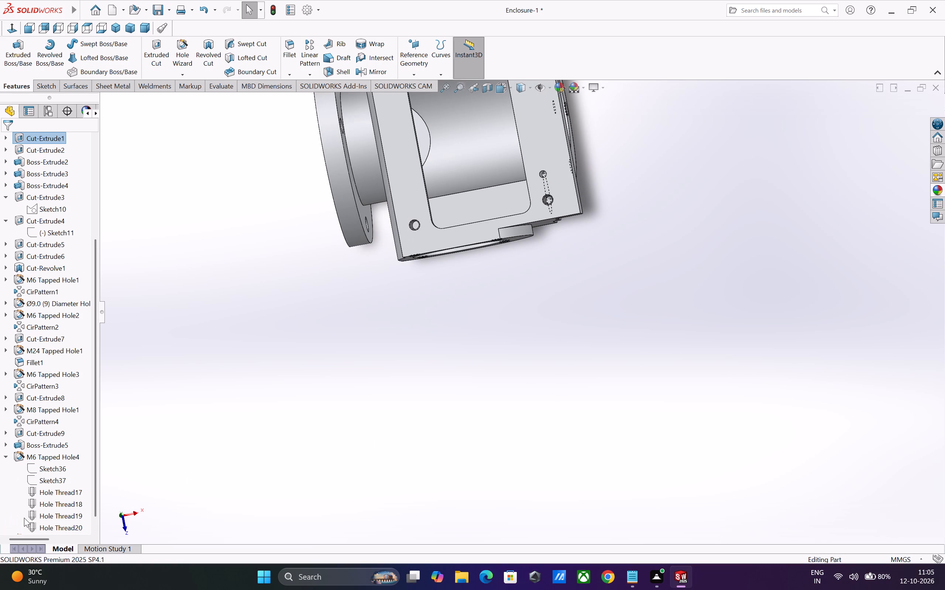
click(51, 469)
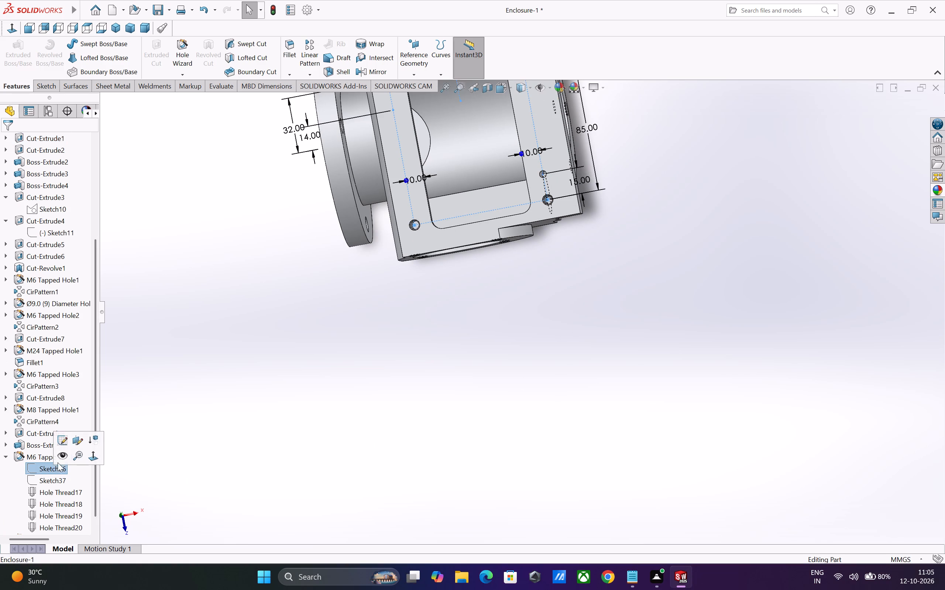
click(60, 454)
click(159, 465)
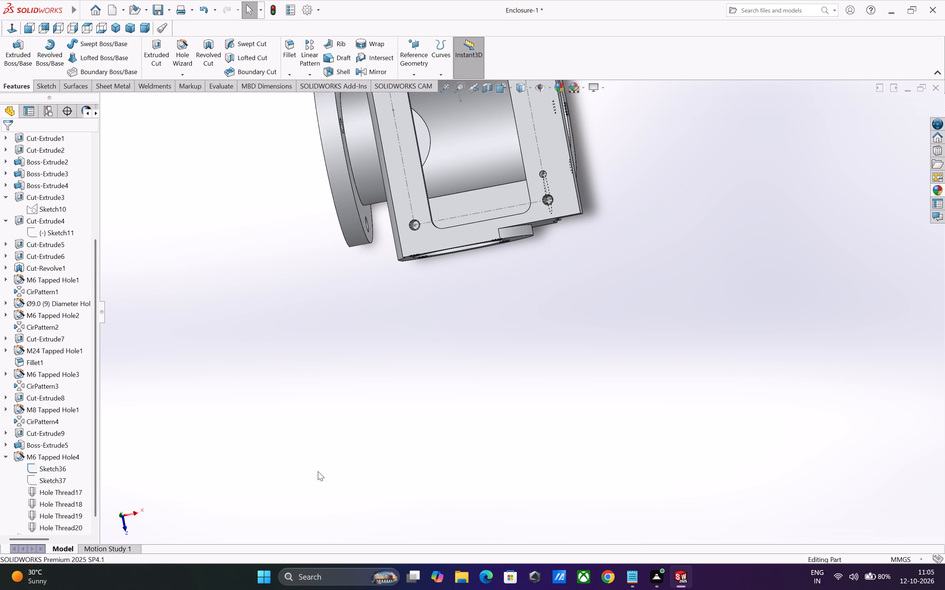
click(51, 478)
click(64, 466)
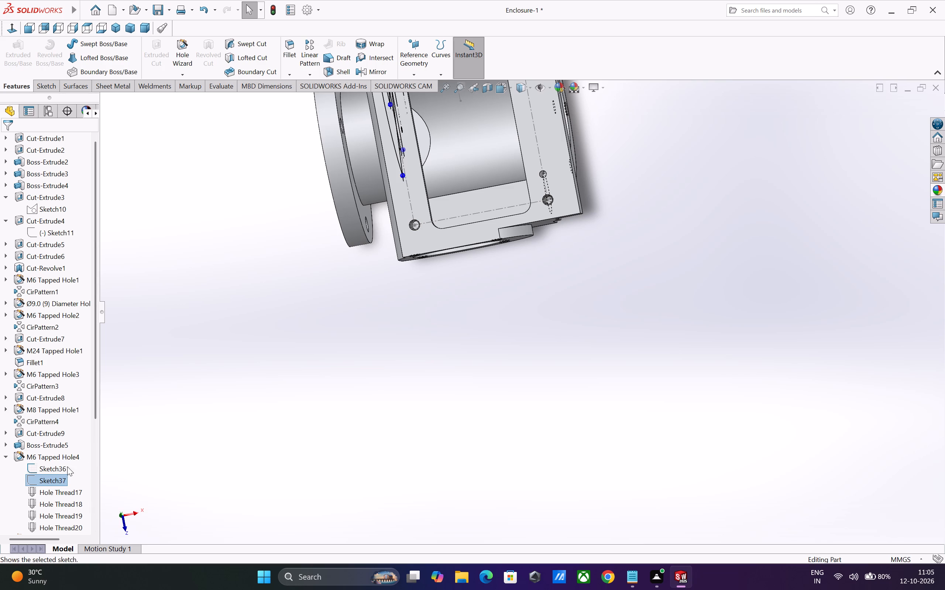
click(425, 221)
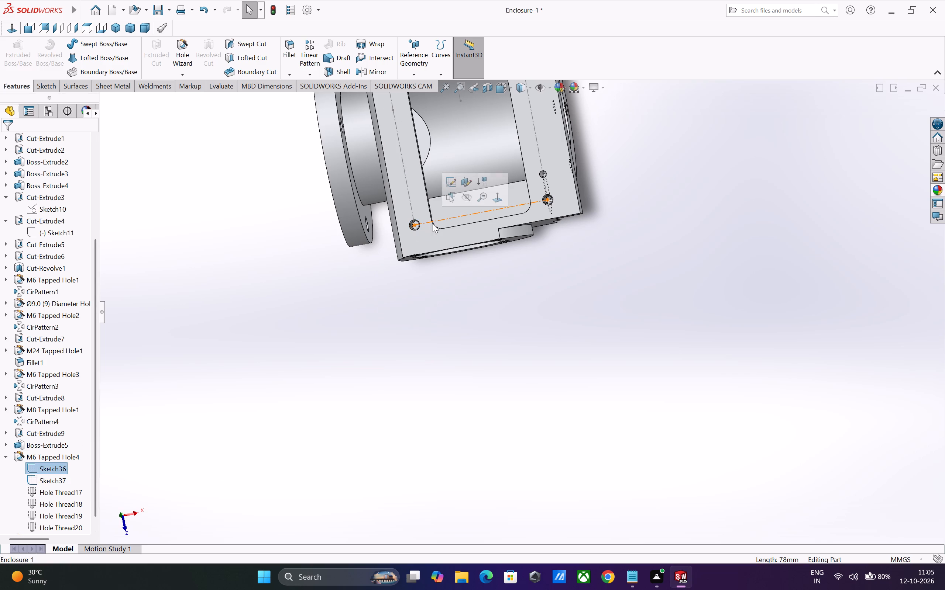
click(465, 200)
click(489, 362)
Hide the cosmetic thread of the M24 tapped hole beside the face with the rectangular opening.
scroll(522, 426, up, 3)
middle_drag(520, 430, 515, 433)
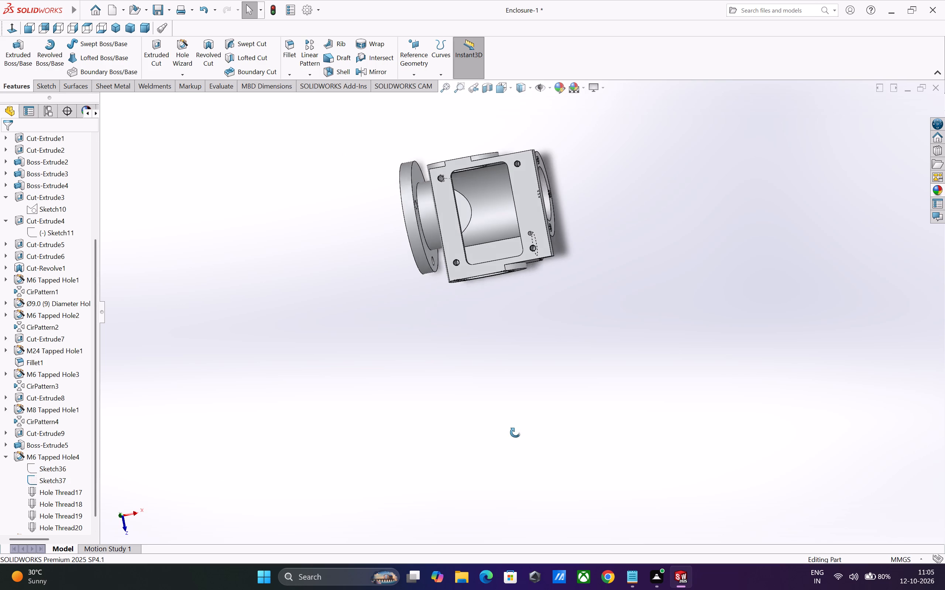
middle_drag(515, 433, 477, 450)
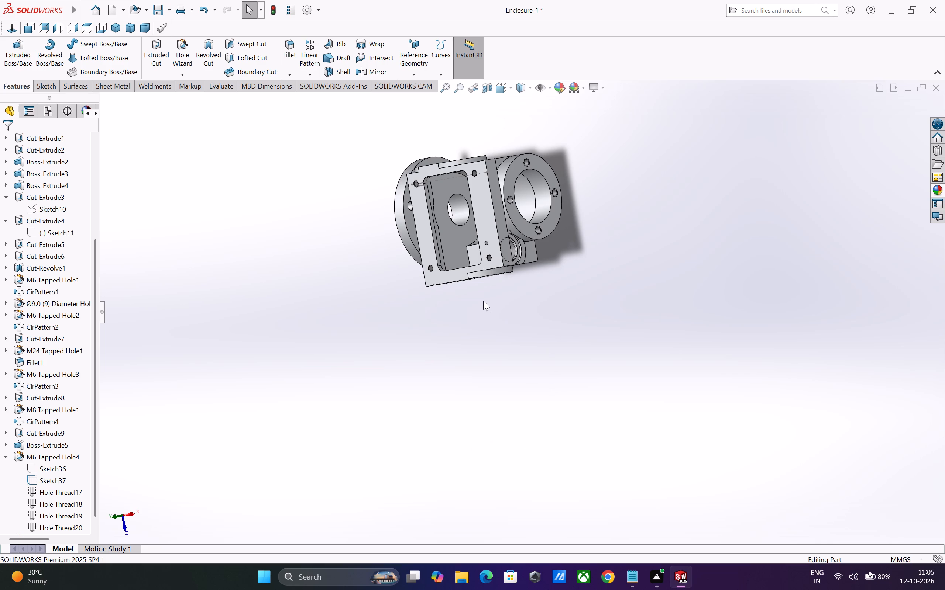
scroll(483, 301, down, 2)
click(535, 235)
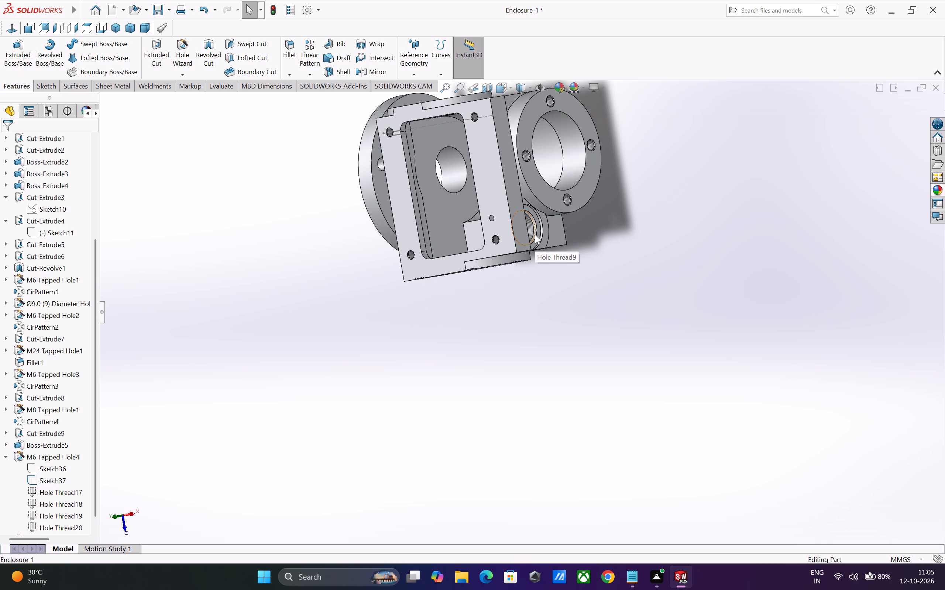
click(570, 212)
click(561, 319)
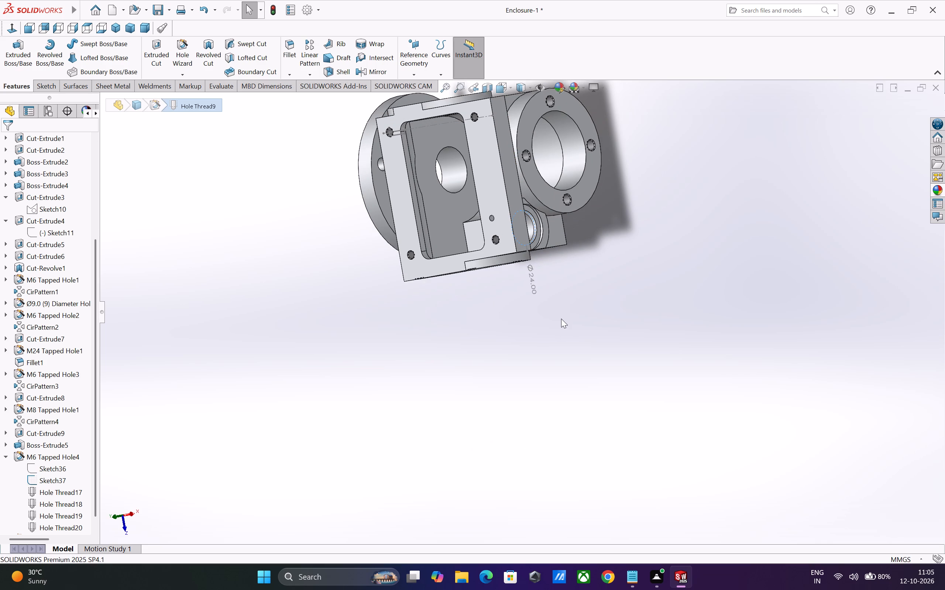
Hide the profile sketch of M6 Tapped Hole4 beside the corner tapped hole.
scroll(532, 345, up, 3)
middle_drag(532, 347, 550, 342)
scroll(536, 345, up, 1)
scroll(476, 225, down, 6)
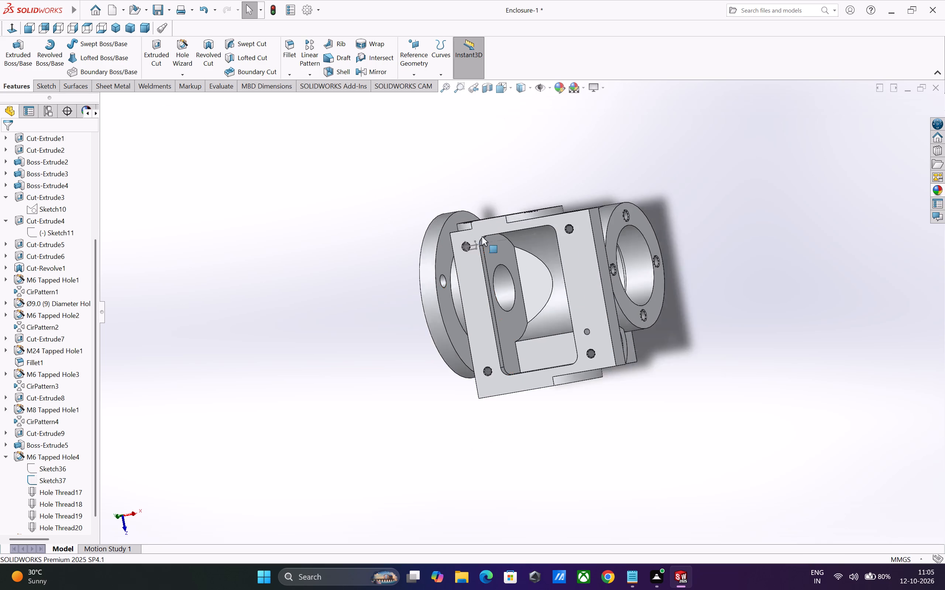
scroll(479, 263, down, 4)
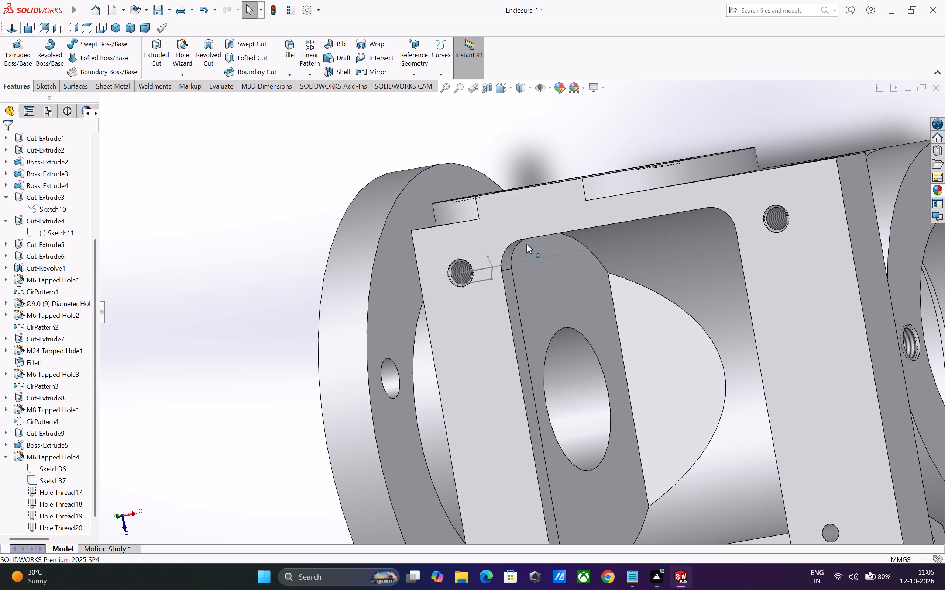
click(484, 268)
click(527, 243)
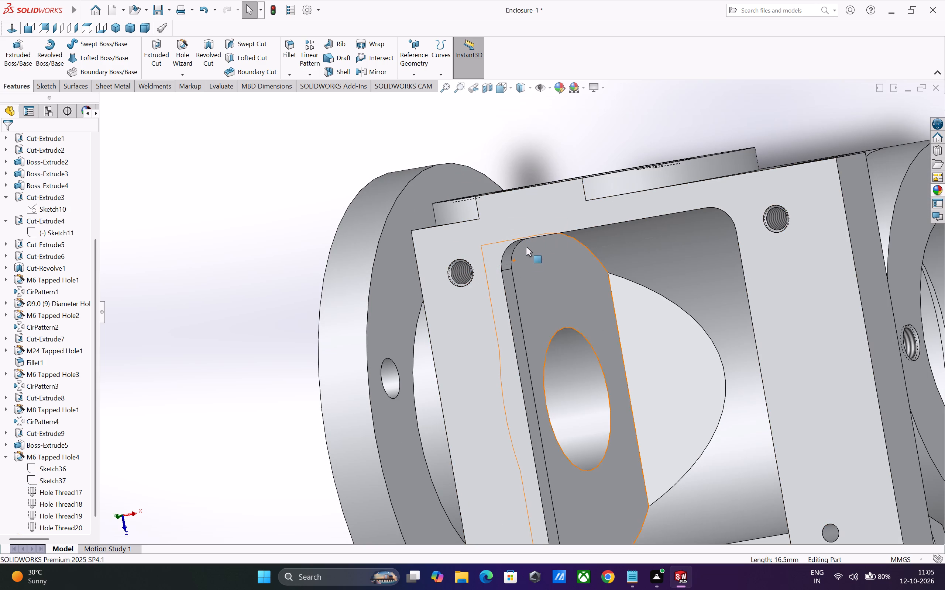
Examine the tapped holes in the round boss face beside the rectangular opening.
scroll(519, 312, up, 3)
click(331, 260)
scroll(331, 265, up, 2)
middle_drag(331, 265, 343, 346)
scroll(651, 347, down, 4)
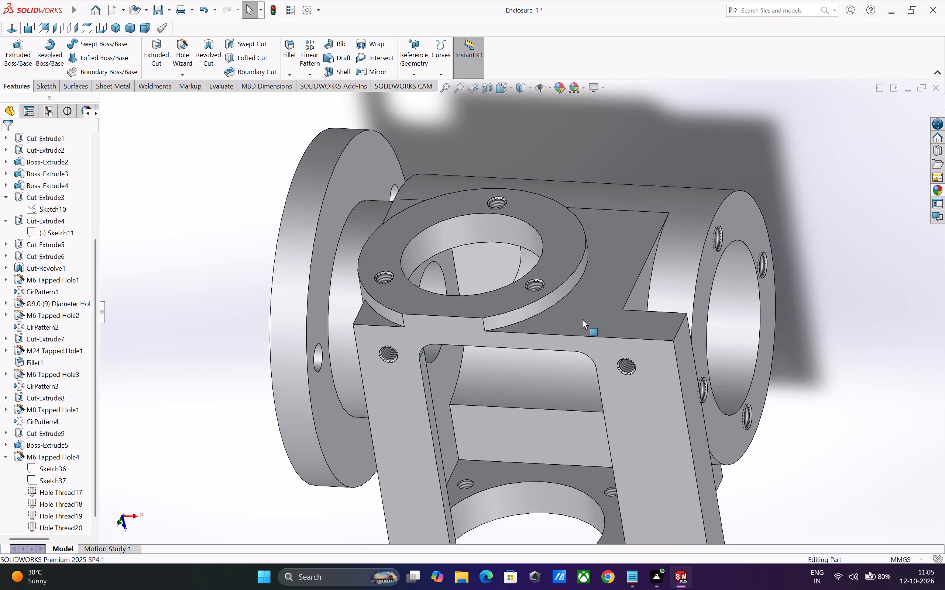
scroll(550, 295, down, 3)
click(476, 266)
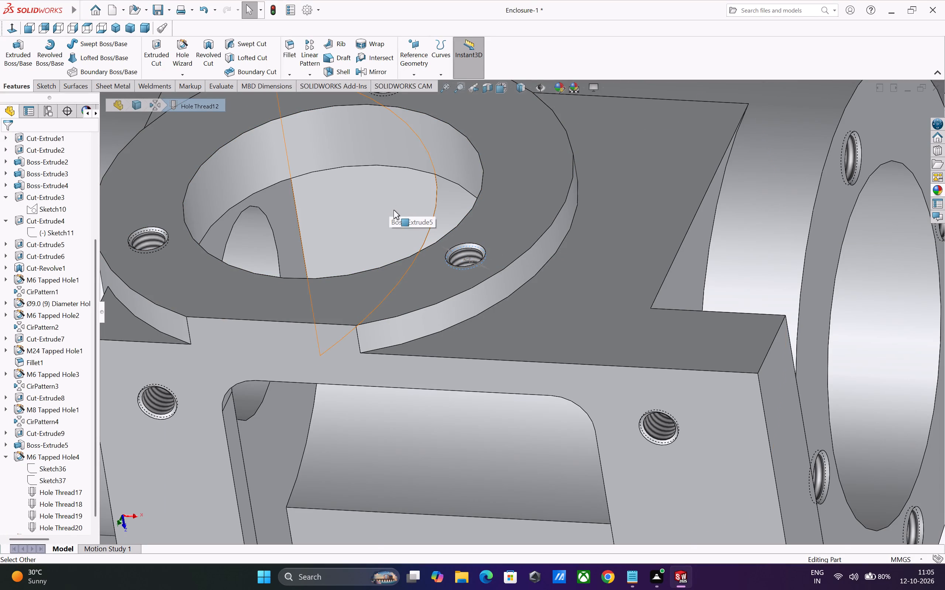
scroll(644, 177, up, 7)
click(663, 163)
click(646, 189)
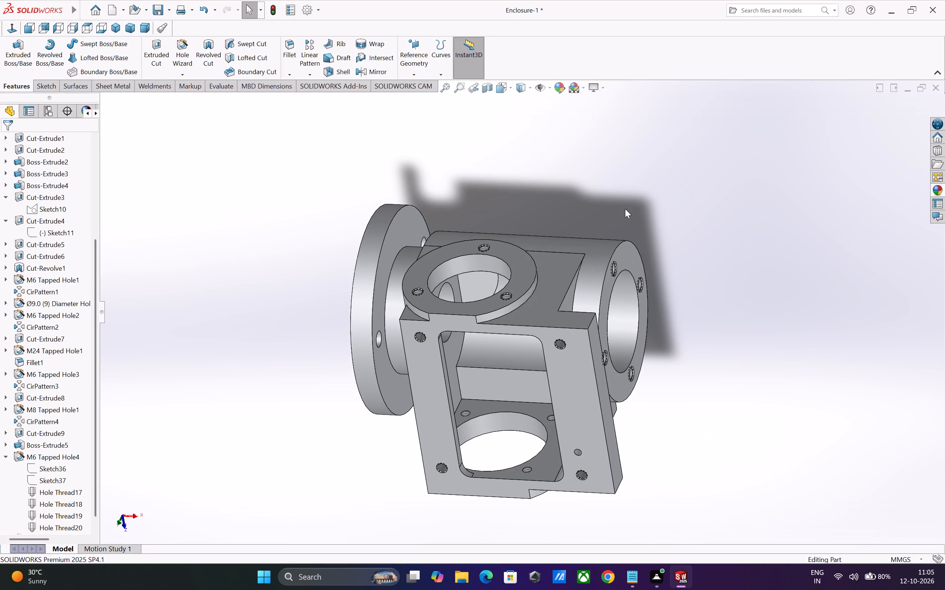
scroll(534, 273, down, 4)
scroll(515, 295, down, 3)
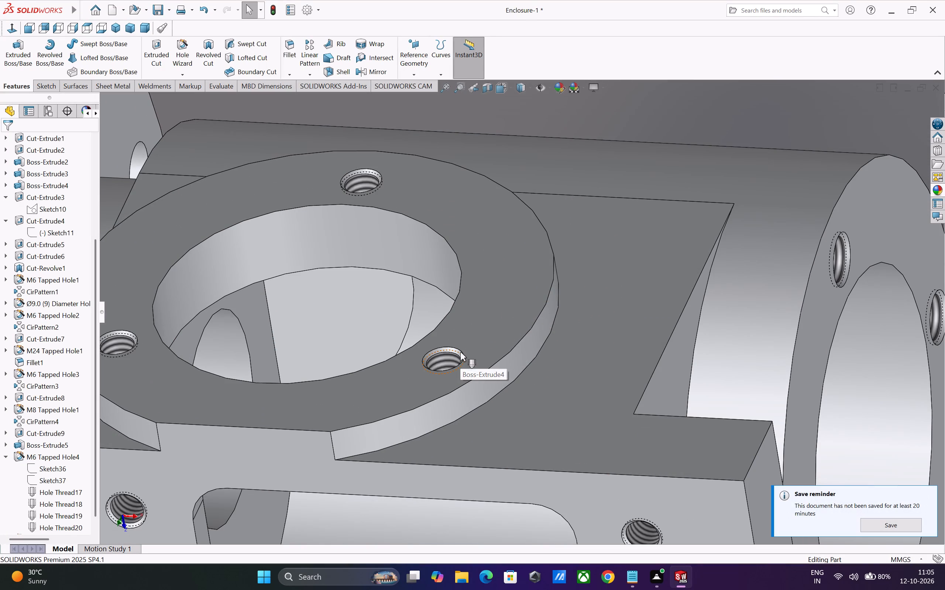
click(455, 351)
scroll(572, 335, up, 8)
click(678, 236)
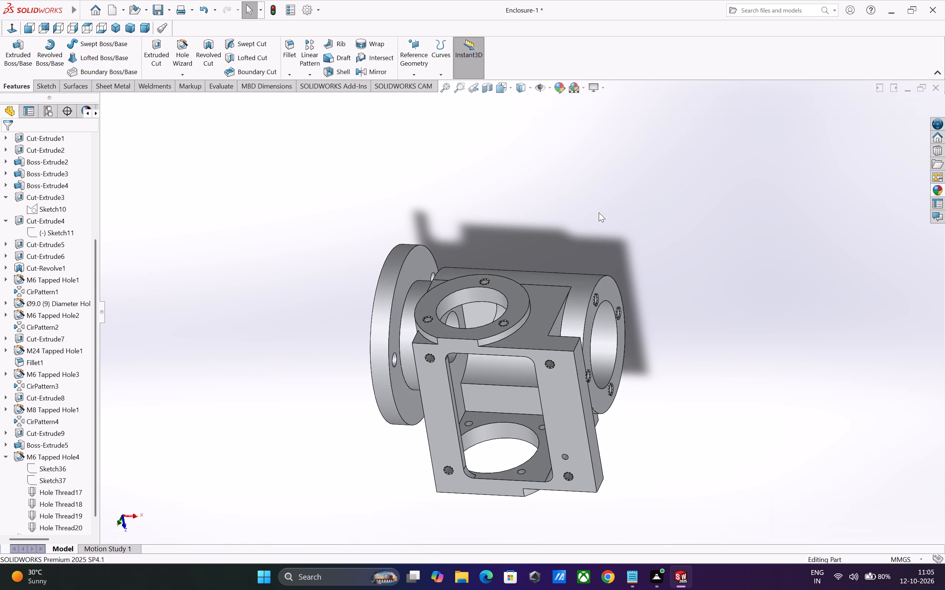
Chamfer the outer circular edge of the recess in the large flange face, 1.5 mm at 45 degrees.
middle_drag(602, 212, 683, 183)
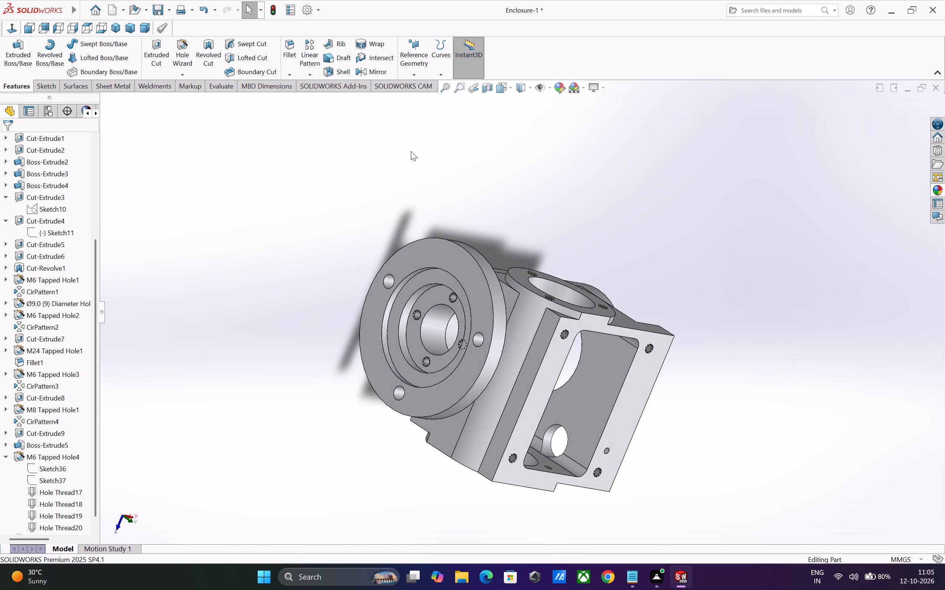
click(289, 75)
click(298, 96)
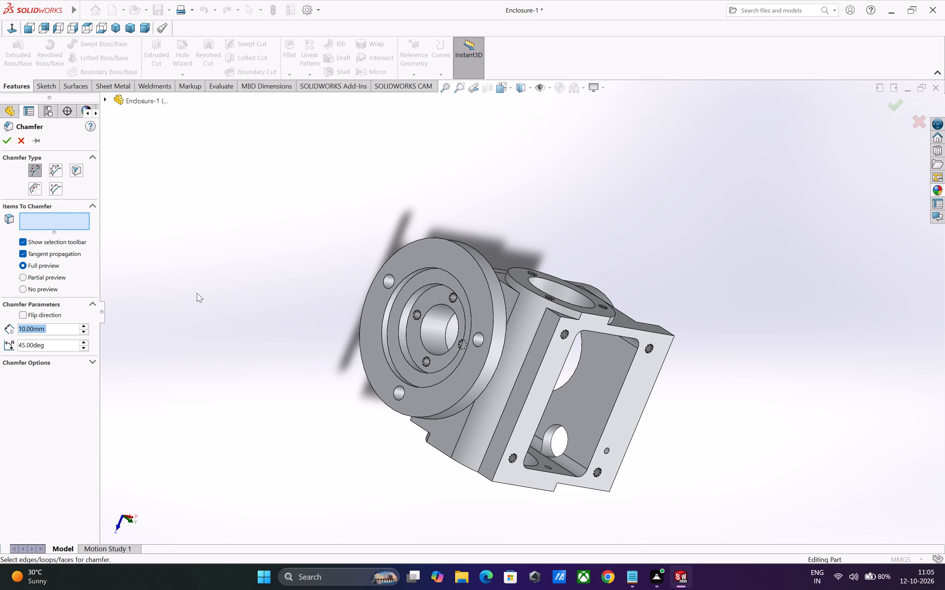
key(1)
text(.5)
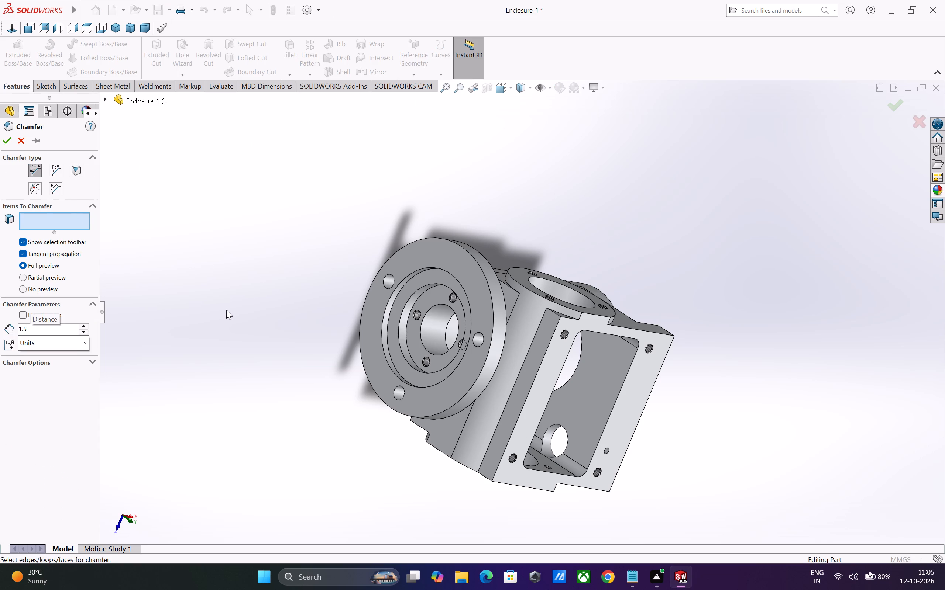
key(Return)
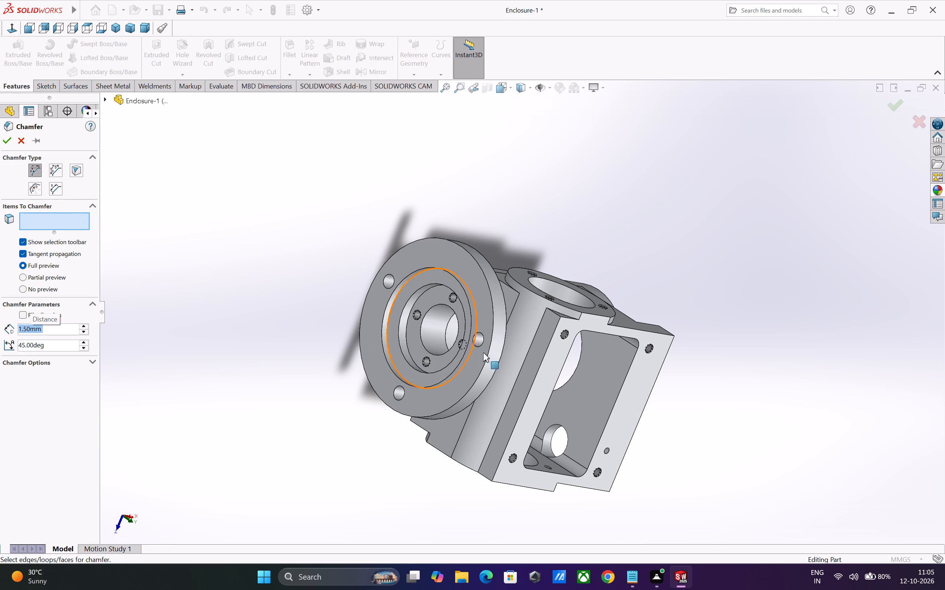
click(451, 274)
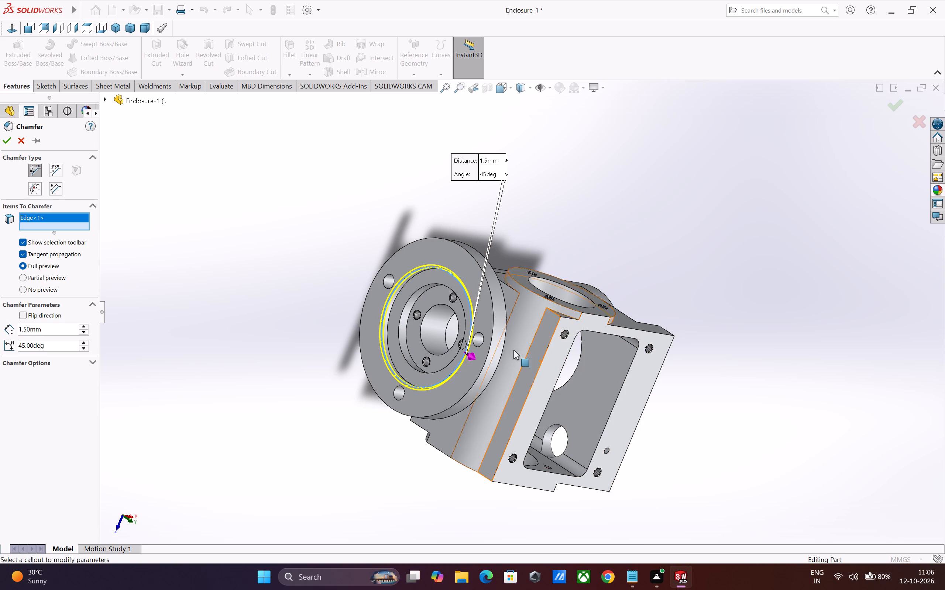
click(6, 142)
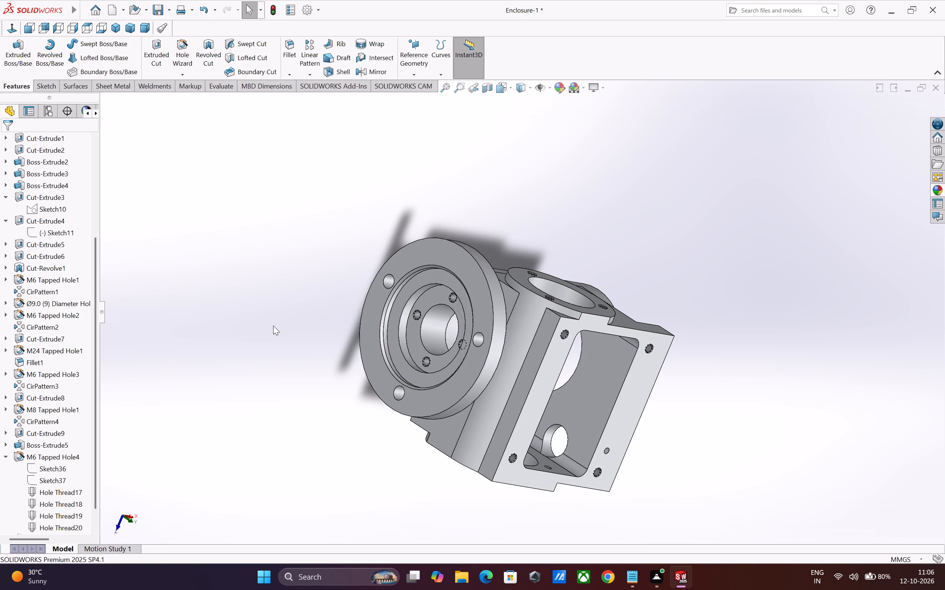
click(273, 326)
Collapse the M6 Tapped Hole4 feature in the feature tree.
middle_drag(305, 385, 264, 401)
scroll(305, 385, up, 1)
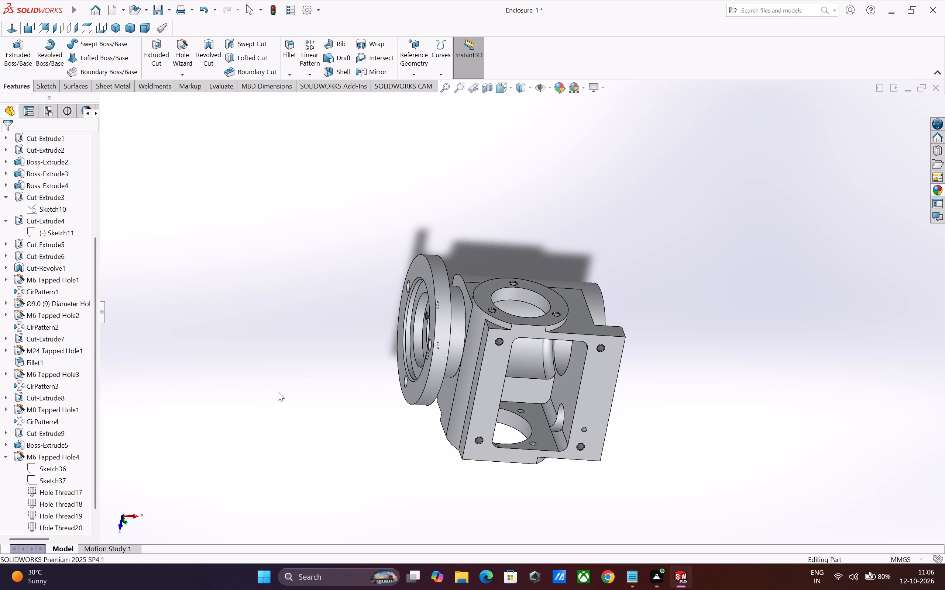
scroll(340, 366, down, 1)
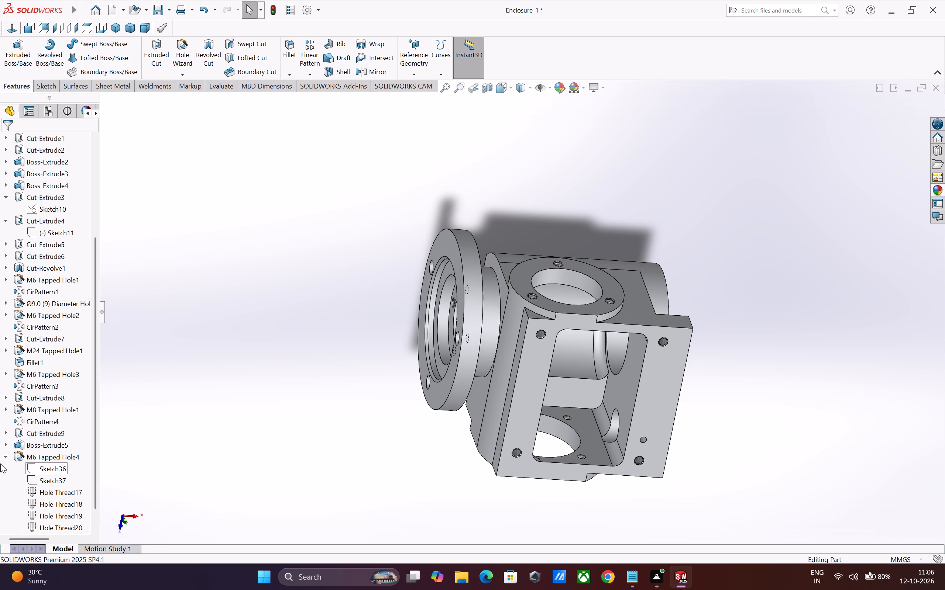
click(6, 457)
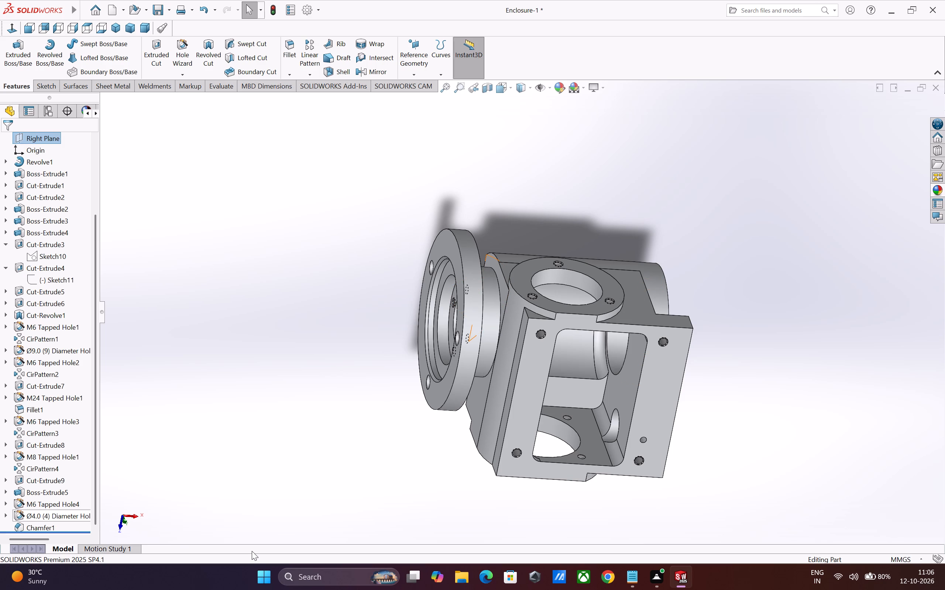
Examine the enclosure from all around, including the large flange, round bosses, rectangular opening and end bore.
scroll(285, 528, up, 1)
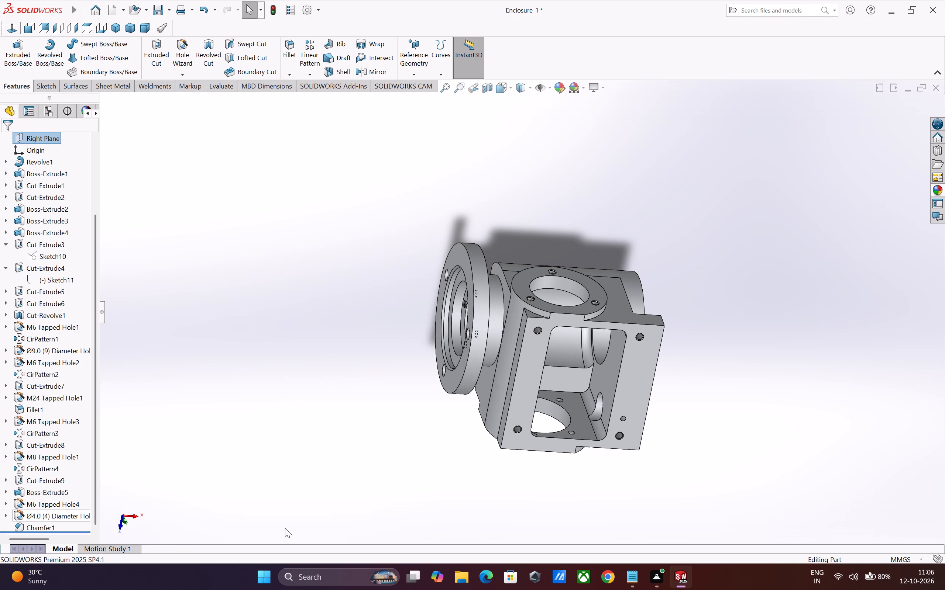
scroll(322, 545, up, 2)
scroll(376, 529, down, 1)
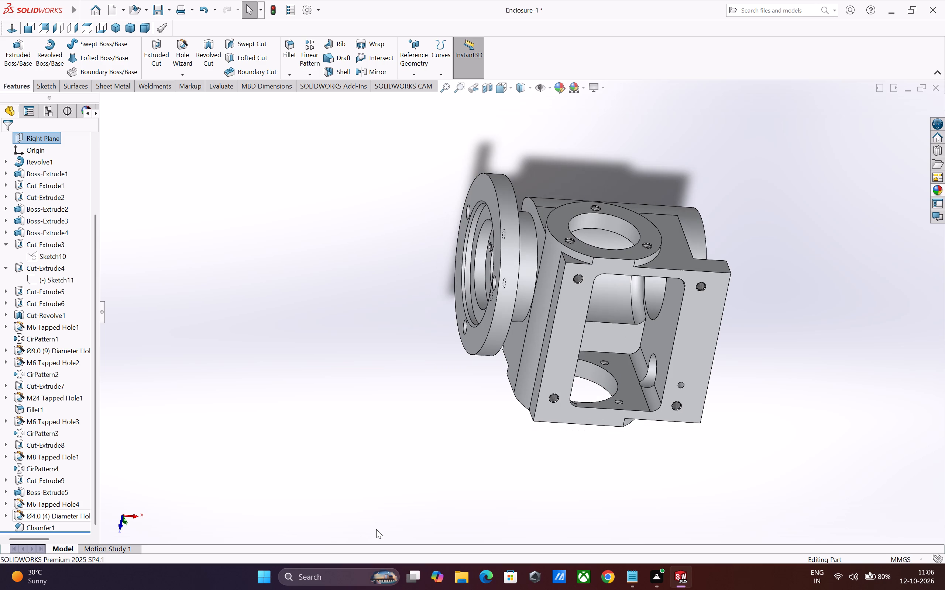
scroll(374, 529, up, 1)
scroll(348, 435, up, 1)
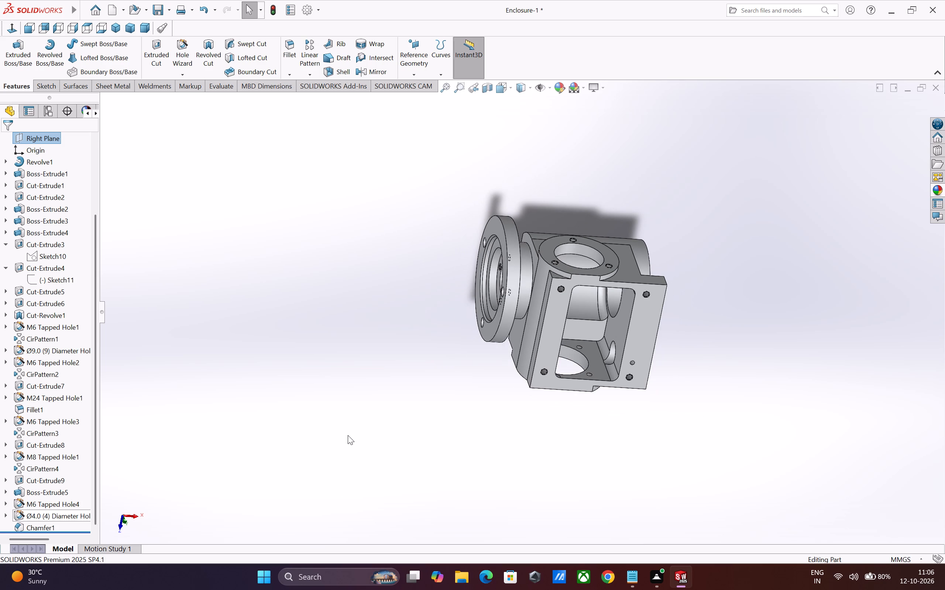
scroll(355, 441, up, 2)
middle_drag(366, 419, 299, 447)
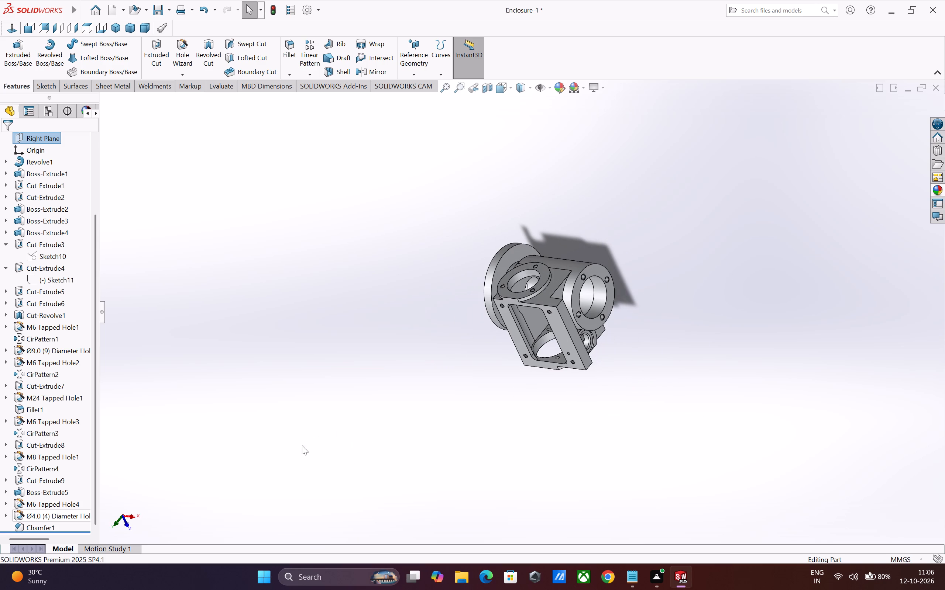
scroll(309, 500, up, 3)
scroll(478, 302, down, 3)
middle_drag(394, 451, 460, 264)
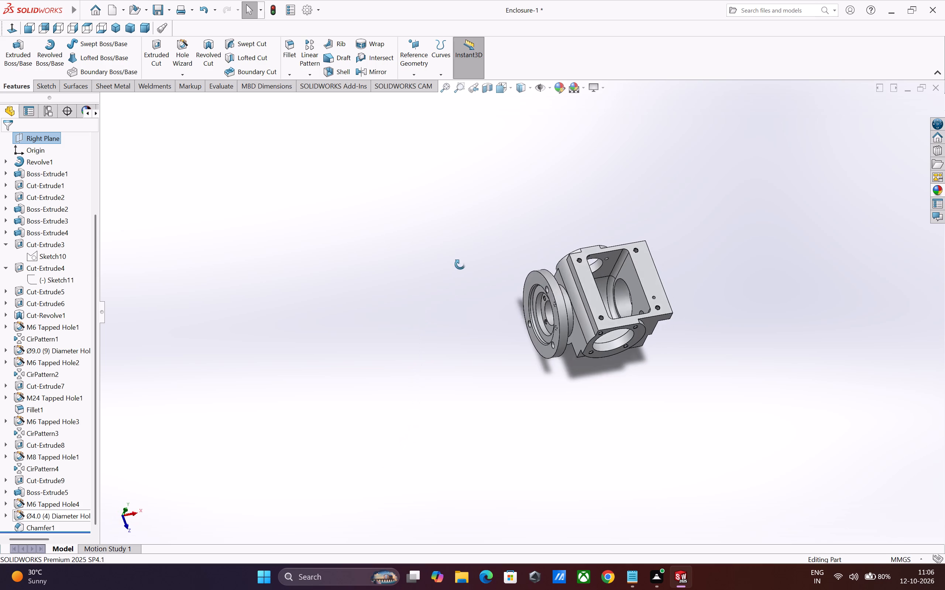
middle_drag(460, 264, 468, 258)
middle_drag(443, 469, 474, 413)
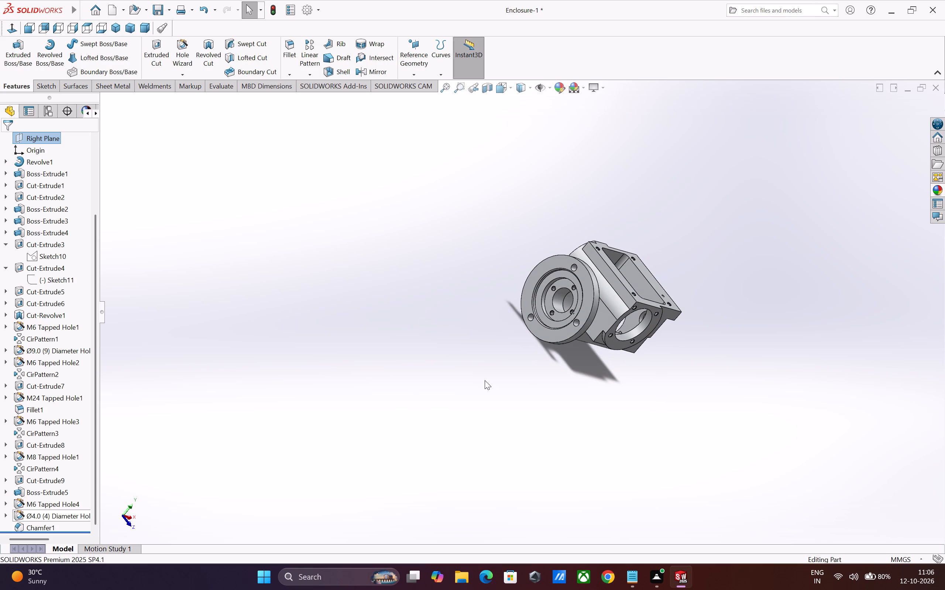
scroll(601, 354, up, 2)
scroll(587, 322, down, 4)
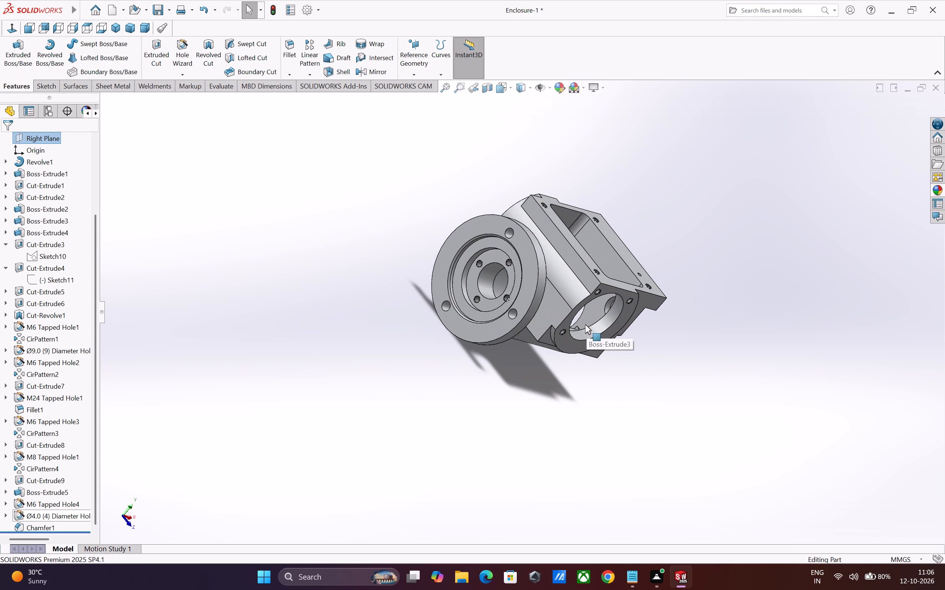
scroll(585, 326, down, 1)
middle_drag(597, 382, 536, 352)
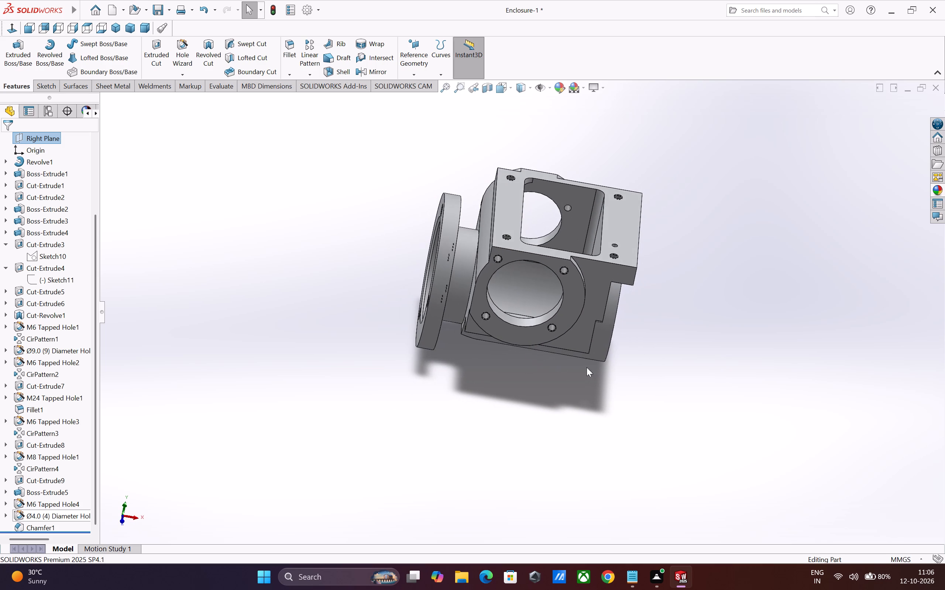
scroll(628, 325, up, 1)
scroll(511, 267, down, 4)
middle_drag(609, 378, 570, 396)
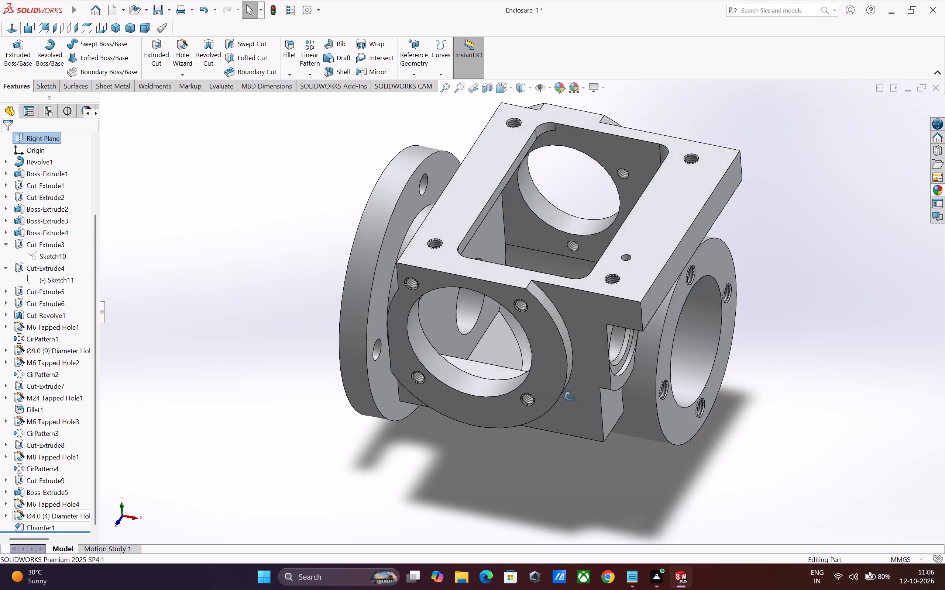
middle_drag(570, 396, 587, 388)
scroll(560, 390, up, 2)
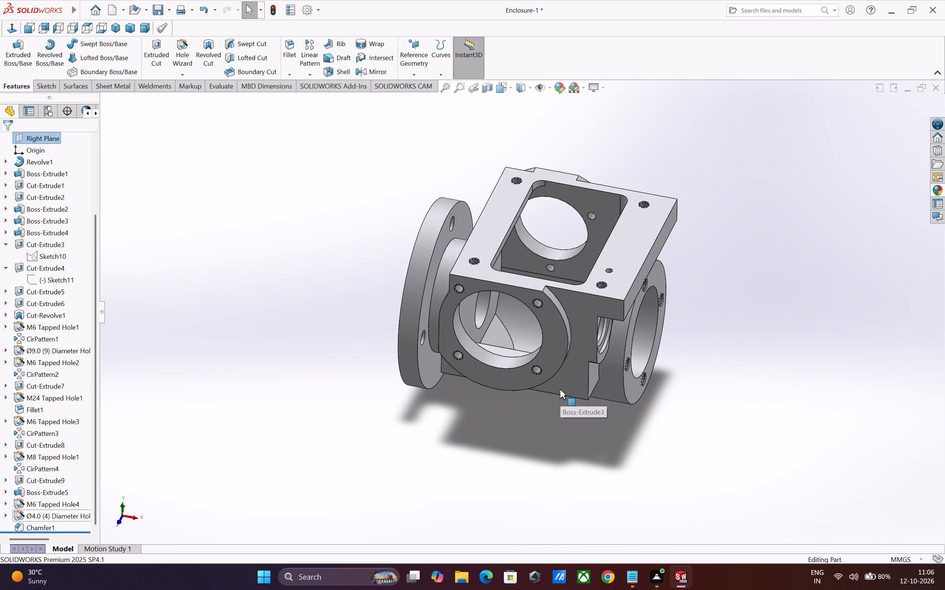
scroll(560, 389, up, 2)
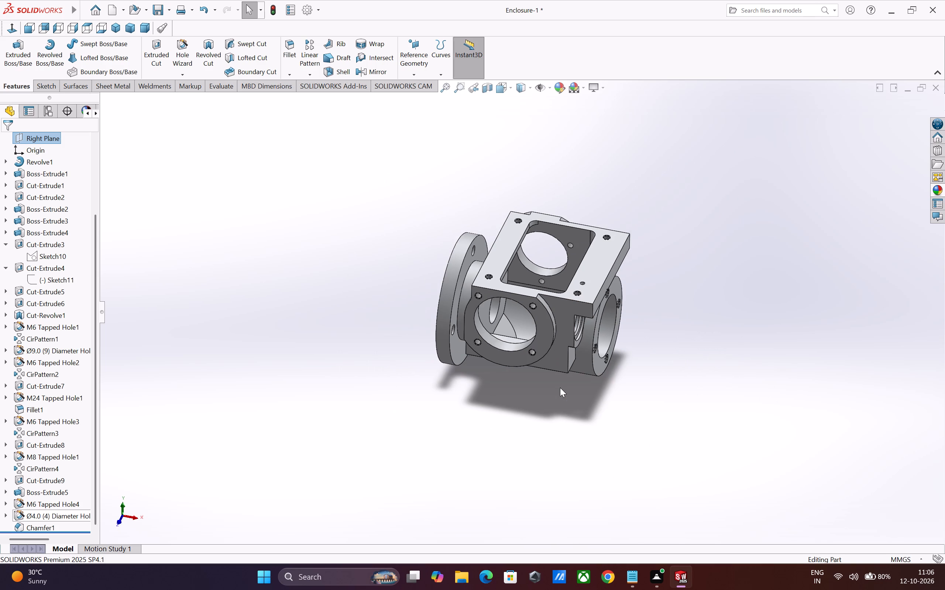
scroll(560, 388, up, 3)
scroll(537, 313, down, 7)
middle_drag(552, 355, 486, 386)
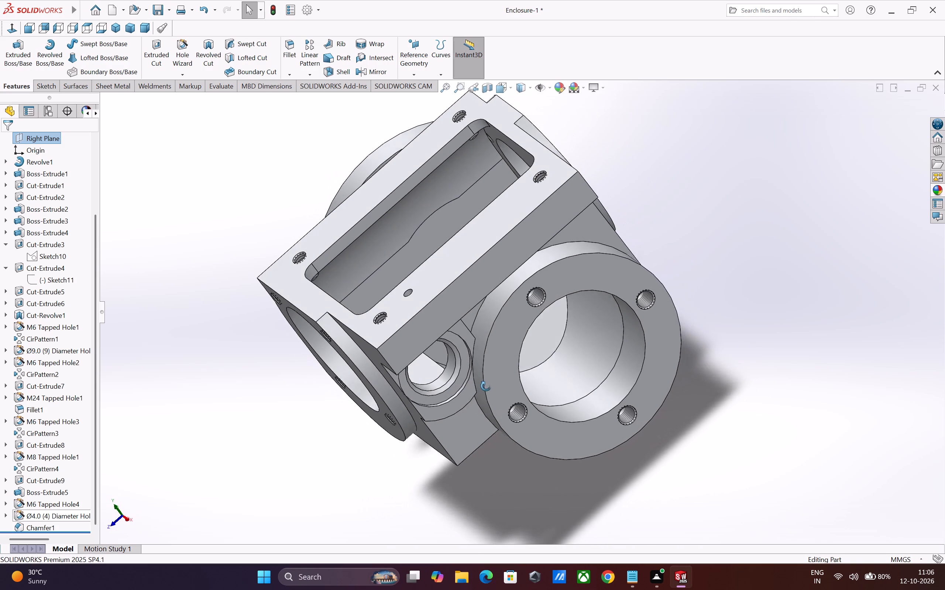
middle_drag(486, 386, 476, 391)
scroll(589, 371, up, 2)
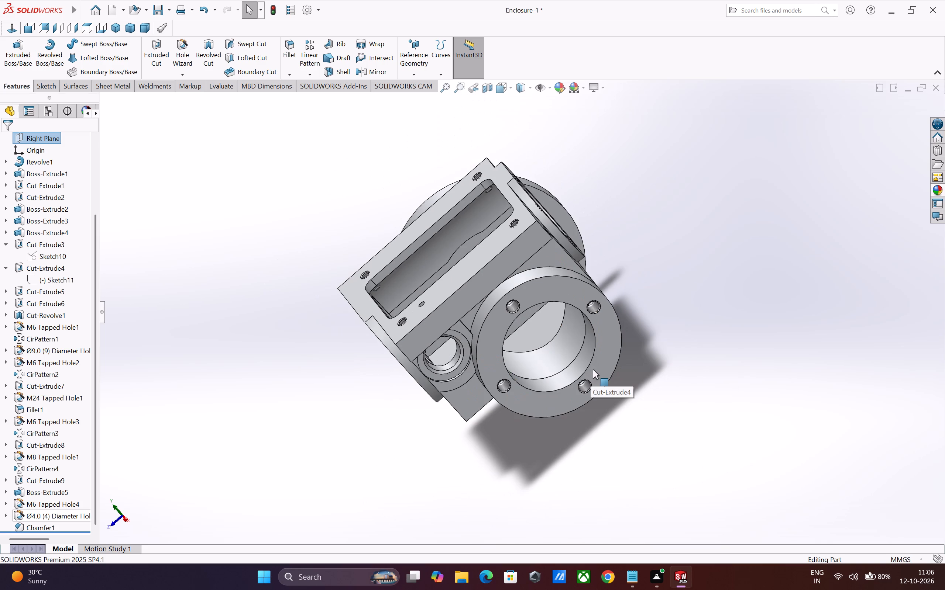
scroll(594, 369, down, 2)
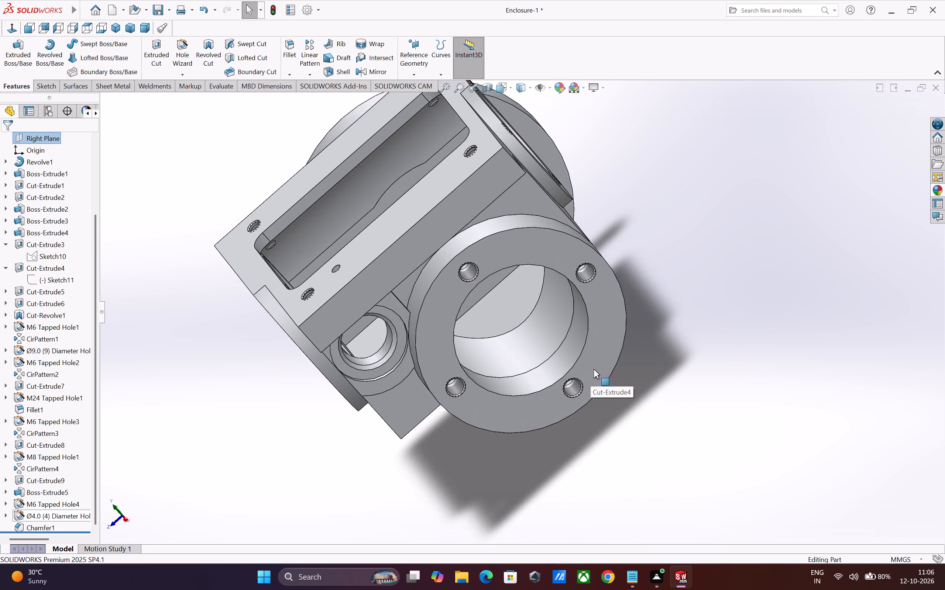
scroll(594, 369, up, 2)
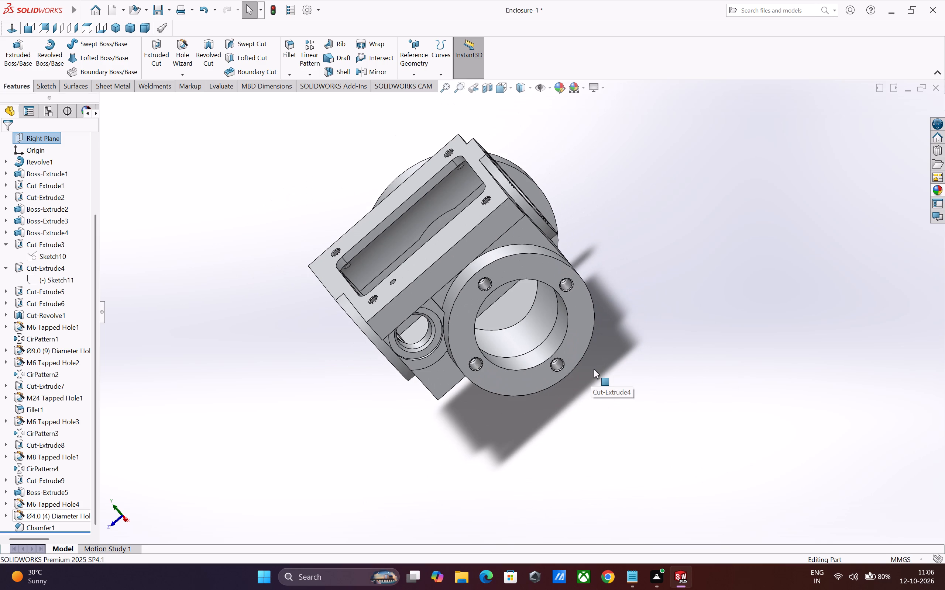
scroll(585, 396, up, 1)
middle_drag(581, 400, 641, 414)
scroll(587, 401, up, 1)
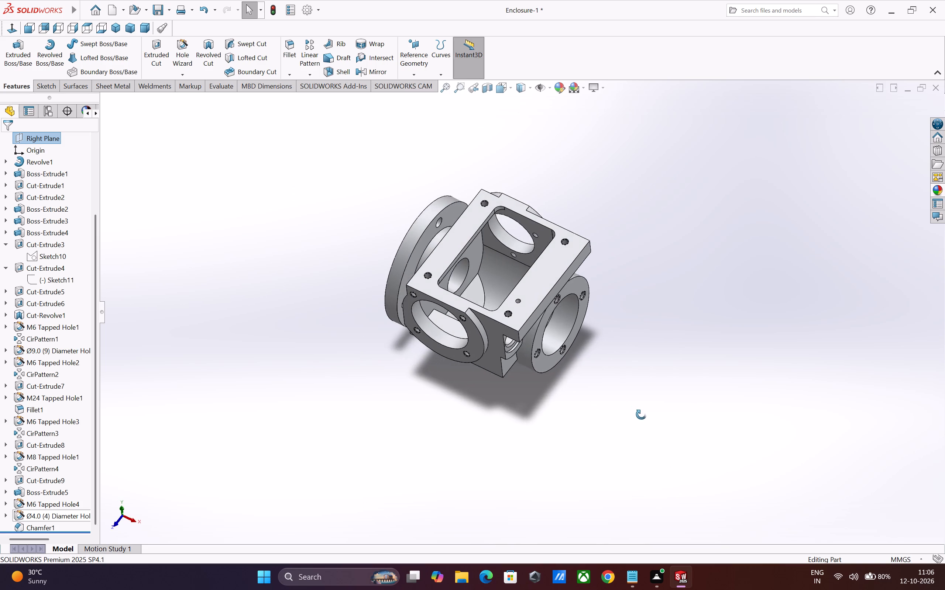
middle_drag(641, 414, 645, 416)
scroll(645, 417, up, 3)
middle_drag(649, 419, 649, 447)
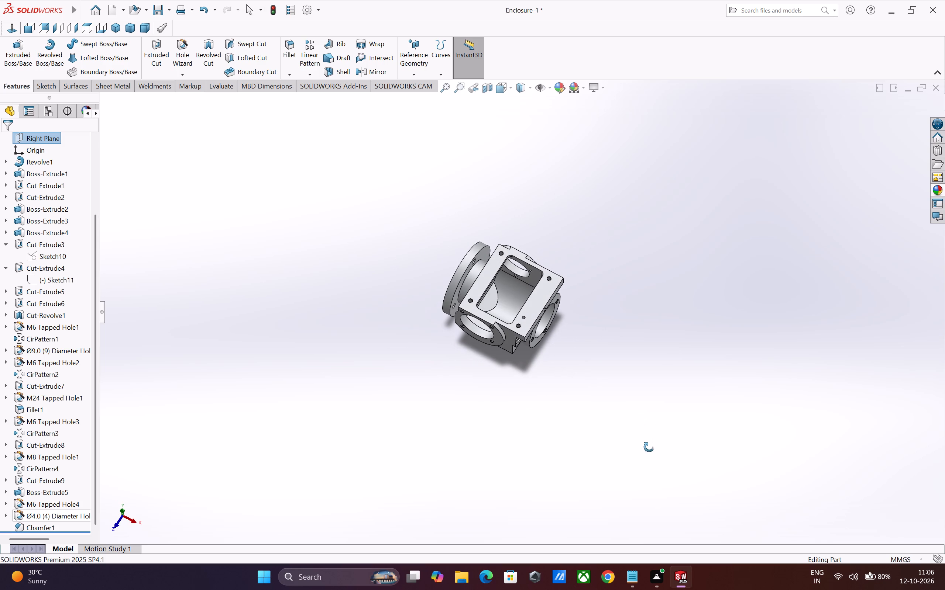
middle_drag(649, 447, 649, 448)
Add a second position to the Ø4.0 hole feature, about 15 mm from and aligned with the flange-side M6 hole diagonally opposite the existing position.
click(46, 517)
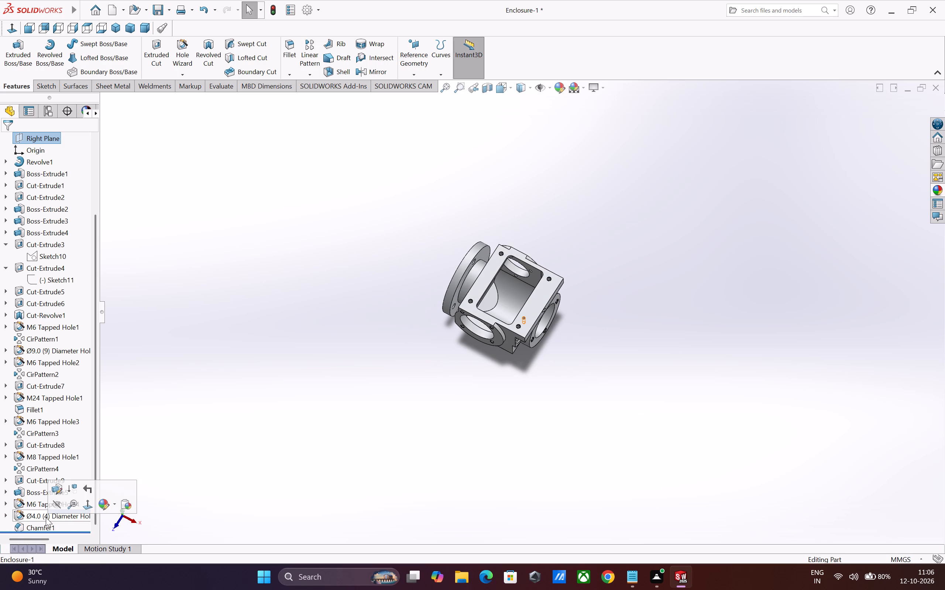
click(52, 494)
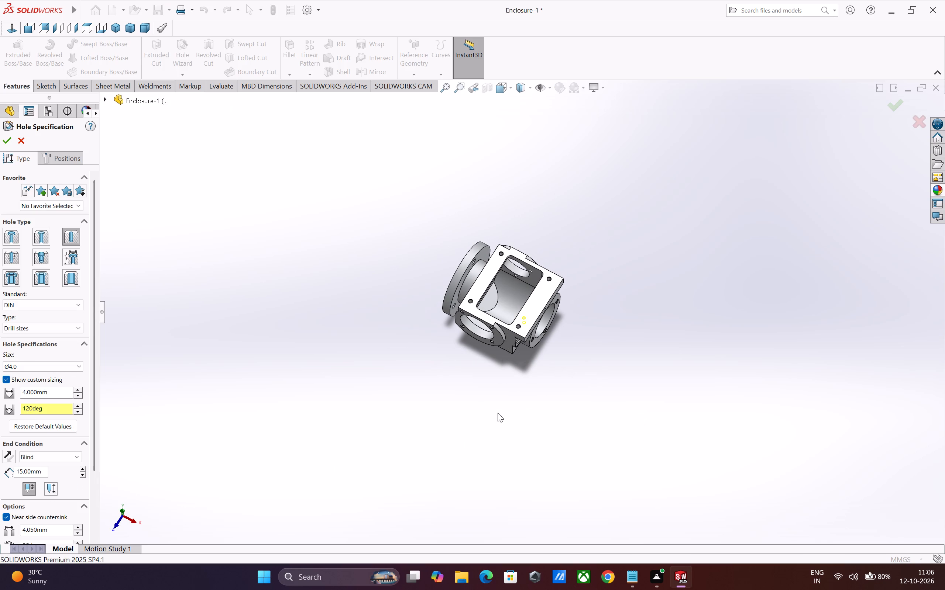
click(57, 157)
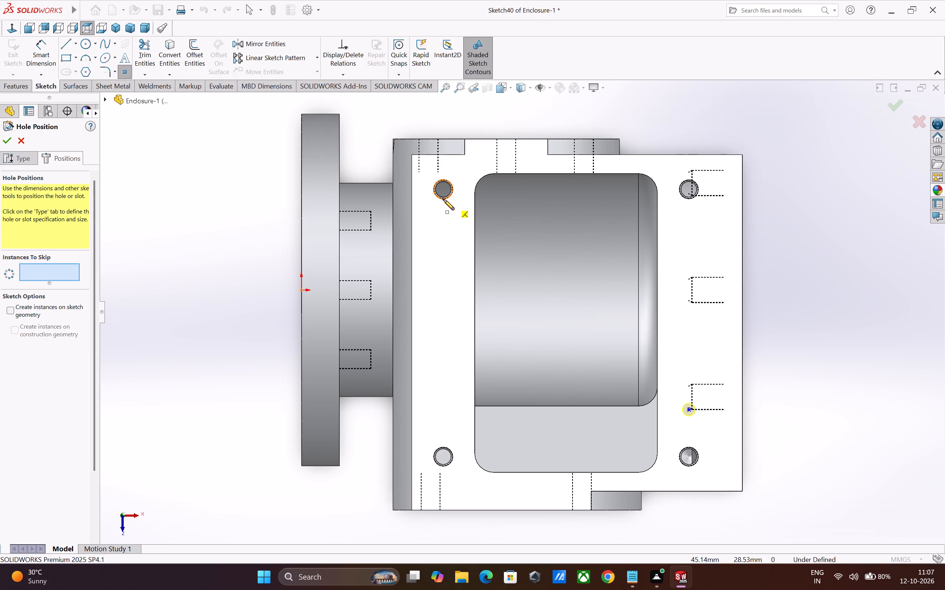
click(442, 237)
Dimension the new Ø4.0 hole point 14 mm from the adjacent M6 tapped hole's centre and finish the hole feature.
click(35, 61)
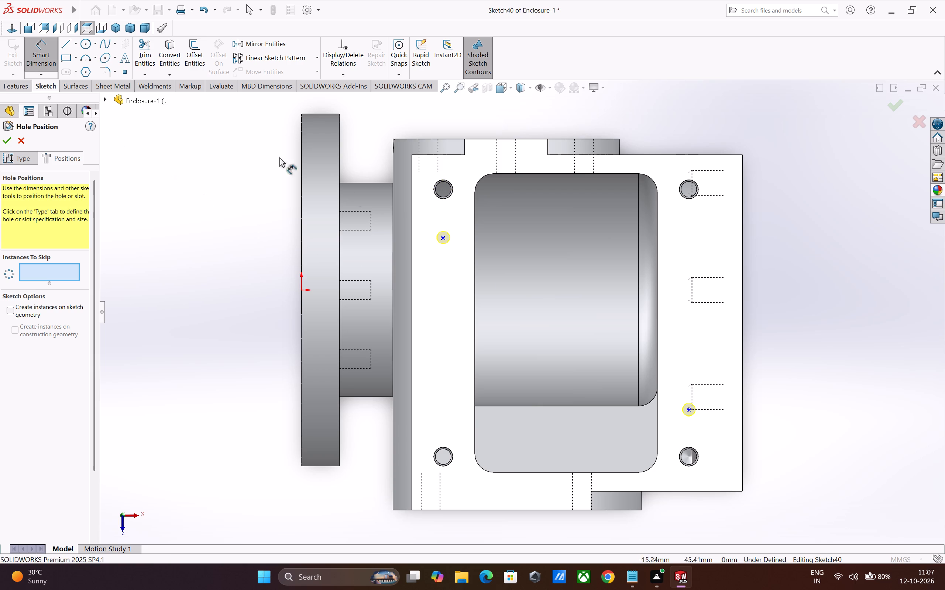
click(441, 237)
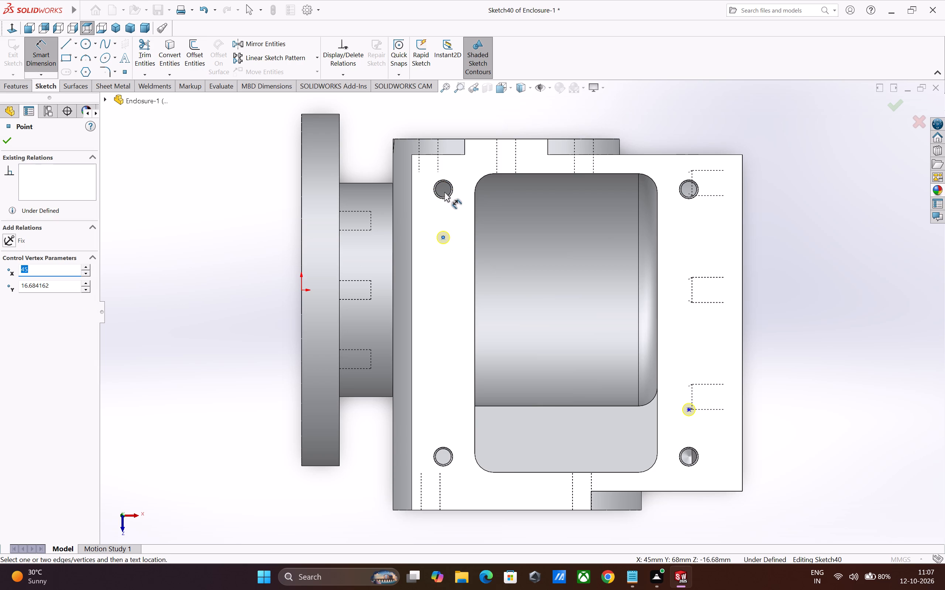
click(447, 198)
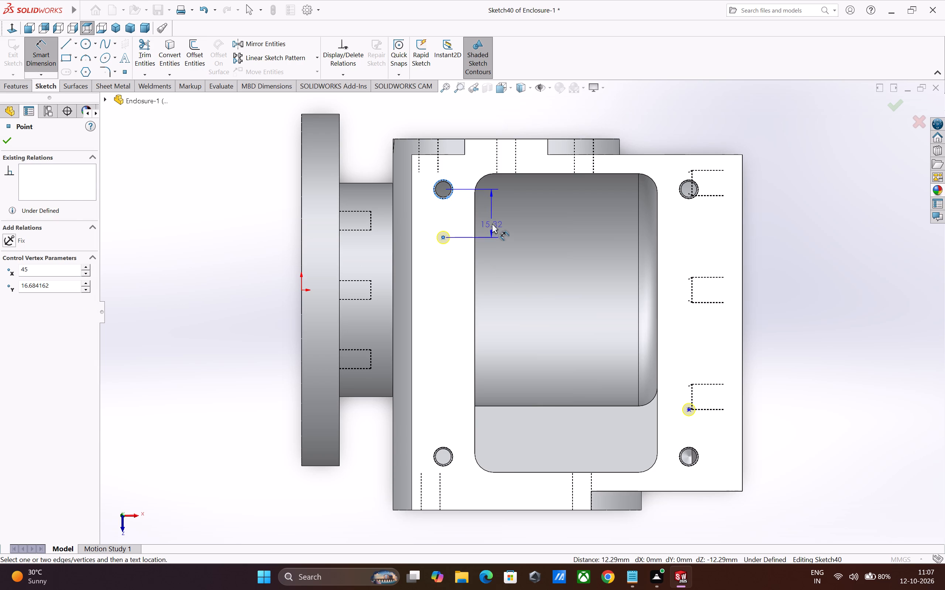
click(492, 223)
text(14)
key(Return)
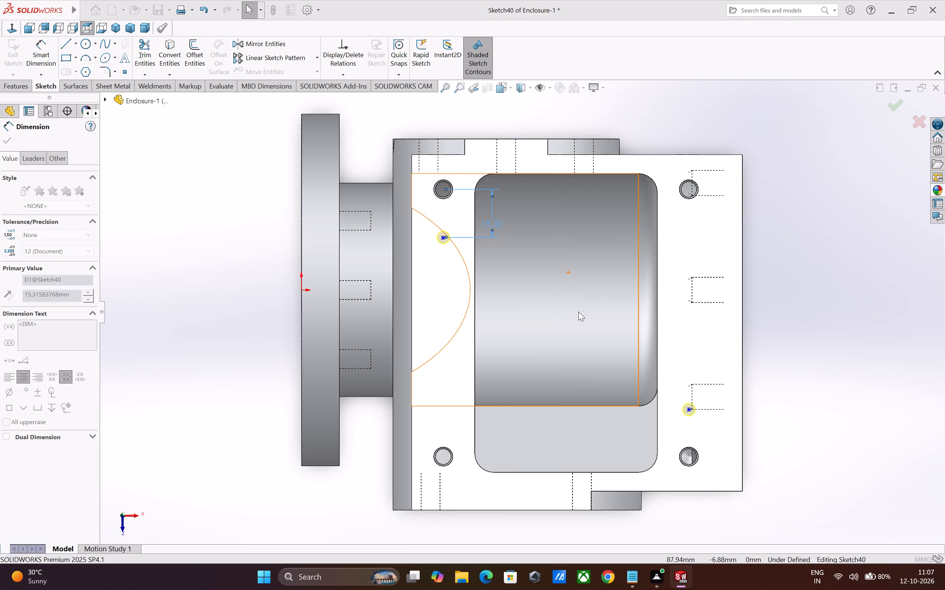
click(6, 143)
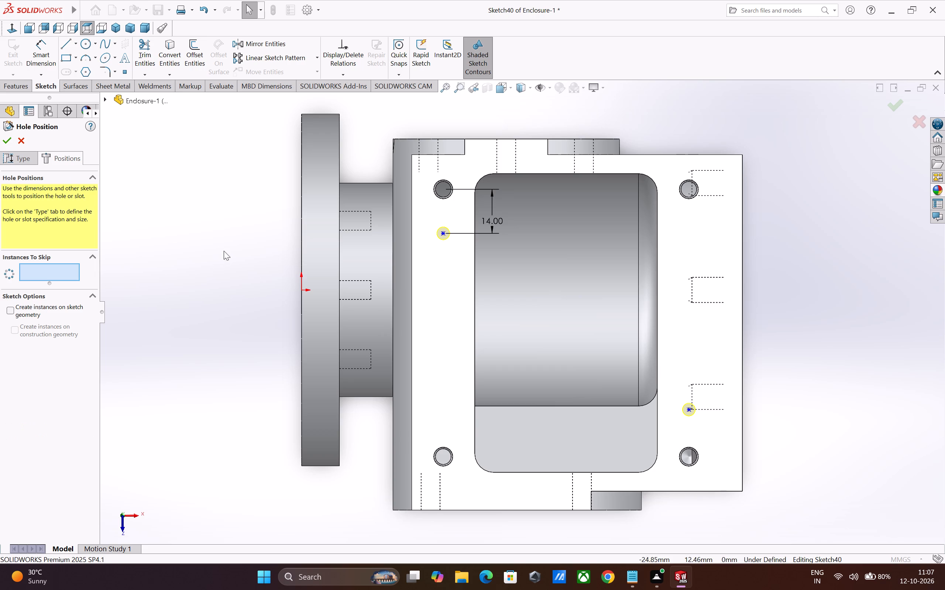
click(7, 142)
click(176, 267)
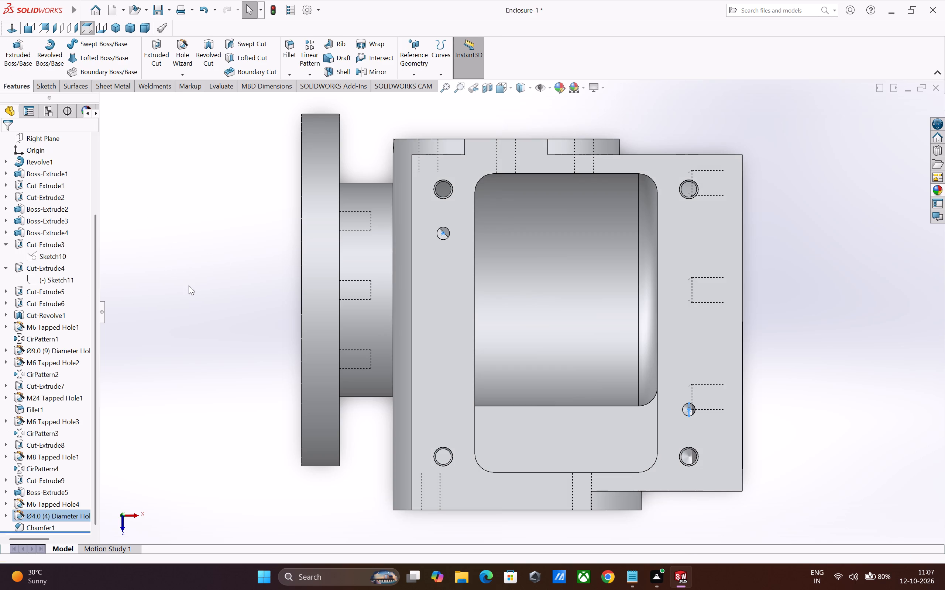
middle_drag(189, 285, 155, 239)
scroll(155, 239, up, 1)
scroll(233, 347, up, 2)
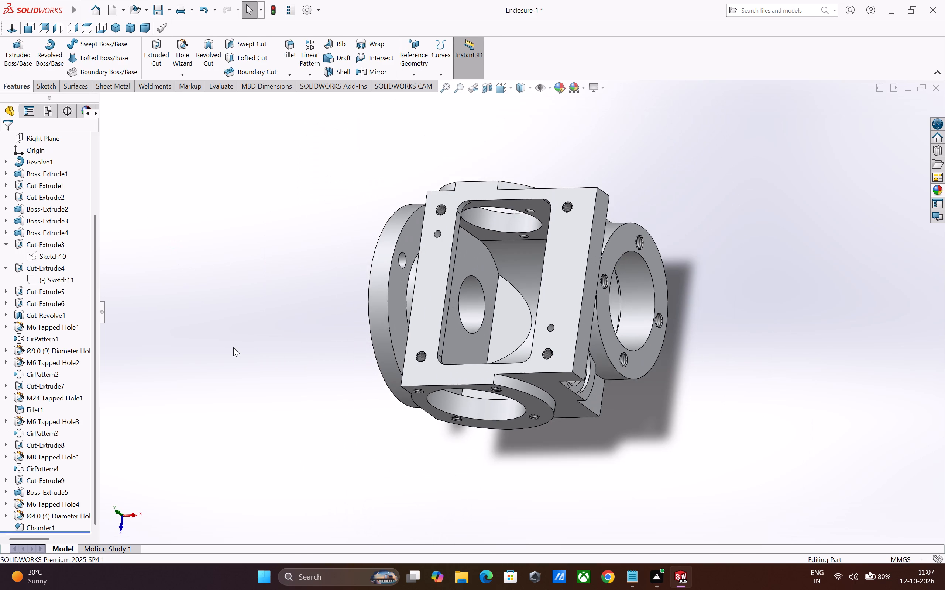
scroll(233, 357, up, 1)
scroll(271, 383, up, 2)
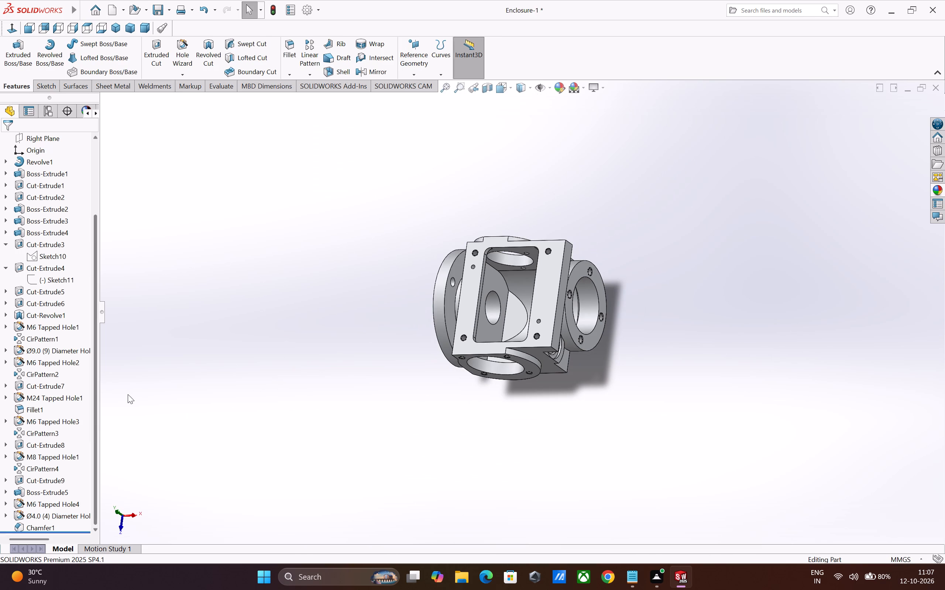
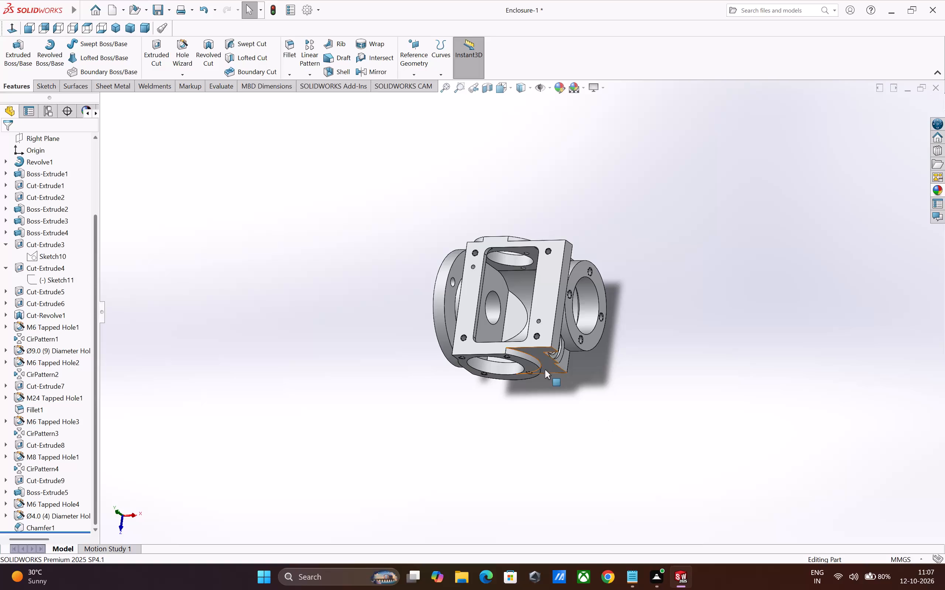
Orient the enclosure in an angled view showing the large flange, rectangular opening and round boss, and save the part.
middle_drag(546, 369, 625, 291)
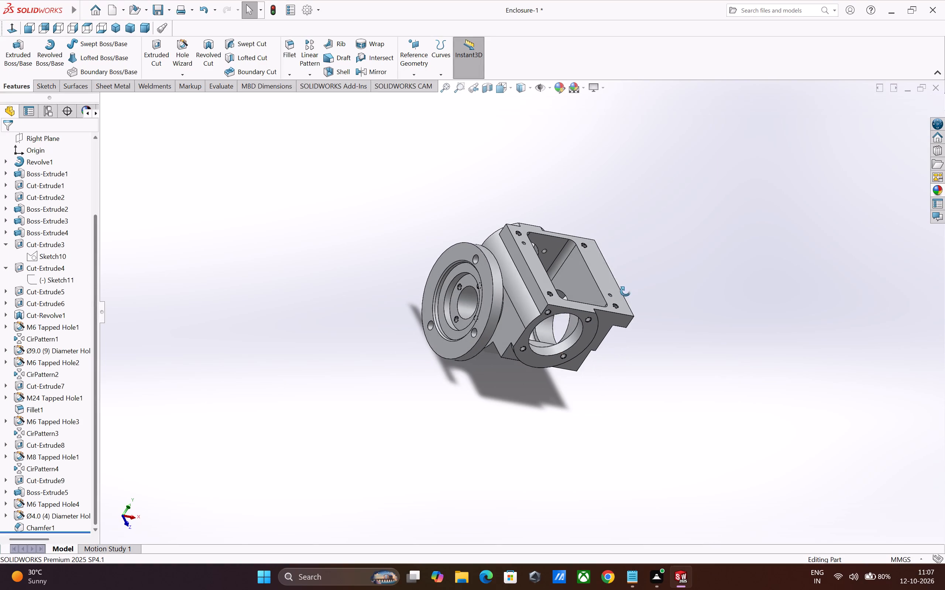
middle_drag(625, 291, 626, 287)
scroll(567, 284, down, 1)
scroll(585, 362, down, 1)
scroll(611, 372, up, 2)
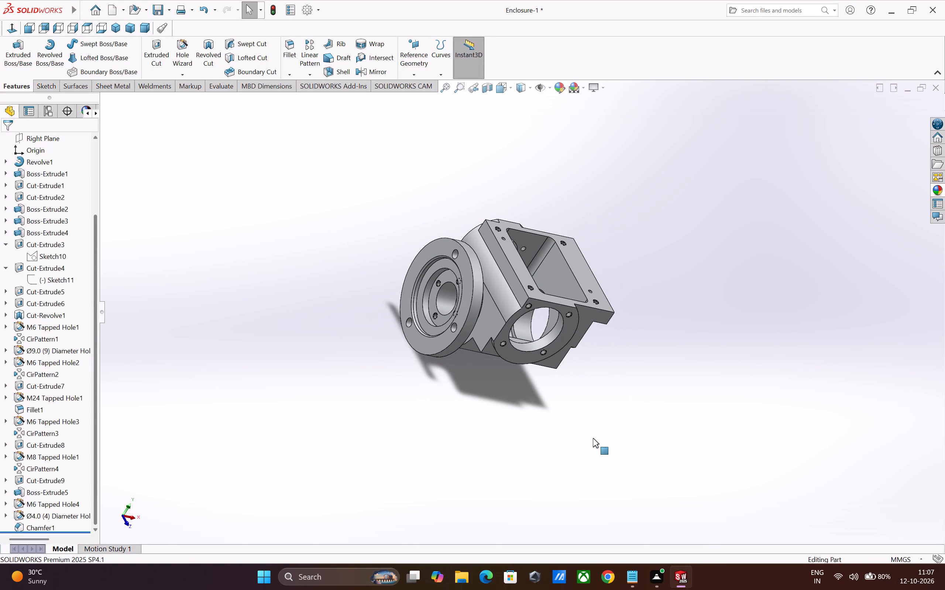
key(ctrl+s)
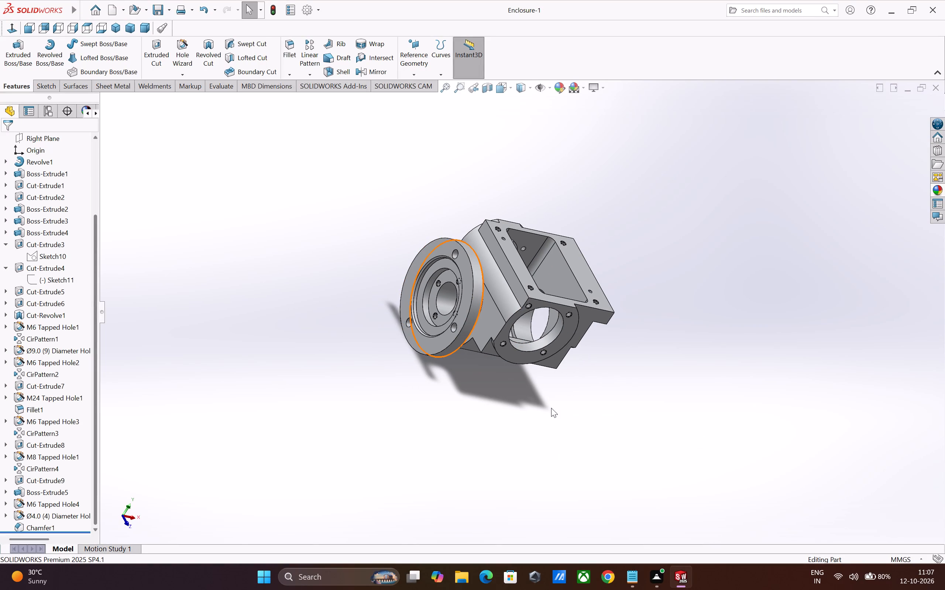
key(ctrl+s)
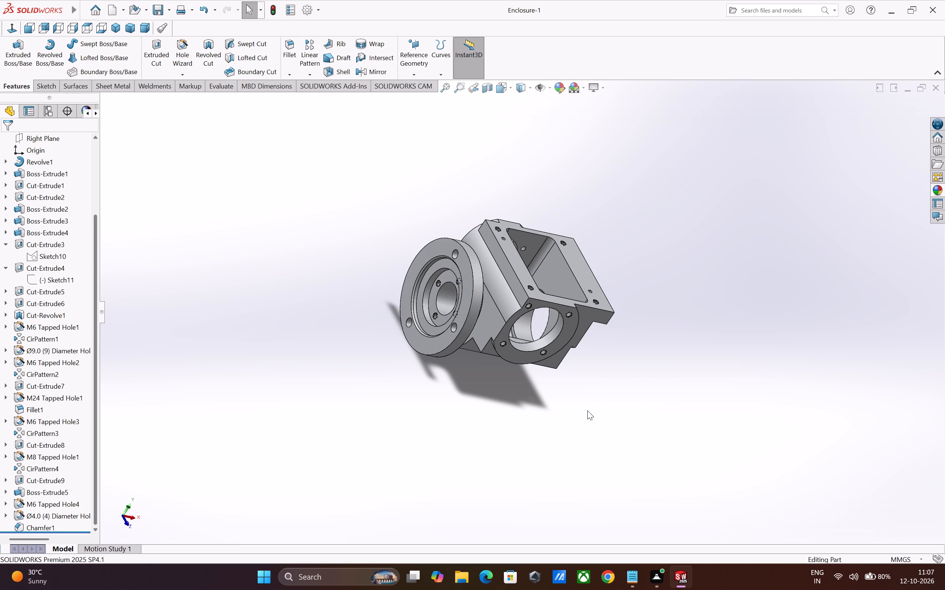
Save a PDF copy of the part as Enclosure-1 in the Fuji folder.
click(169, 11)
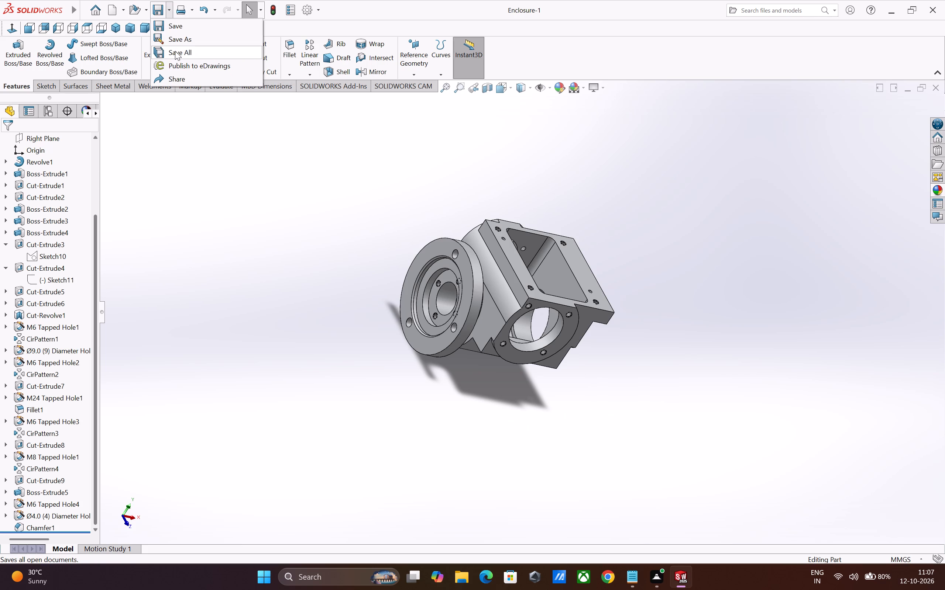
click(177, 40)
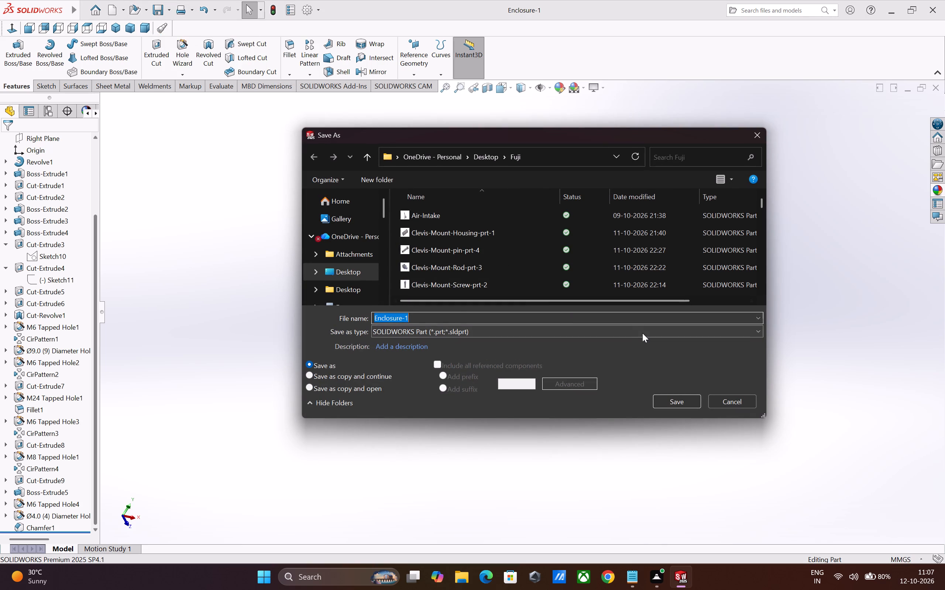
click(642, 333)
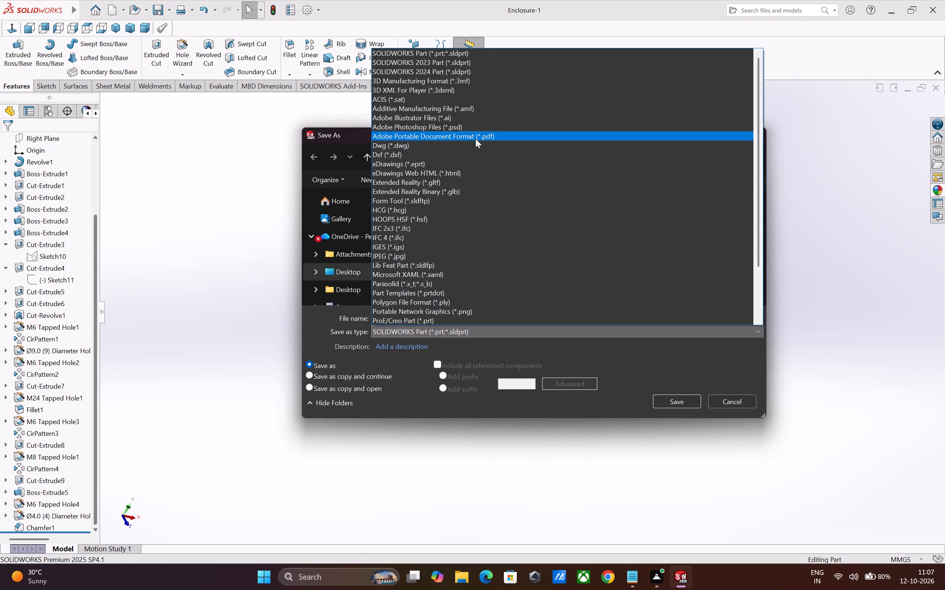
click(475, 139)
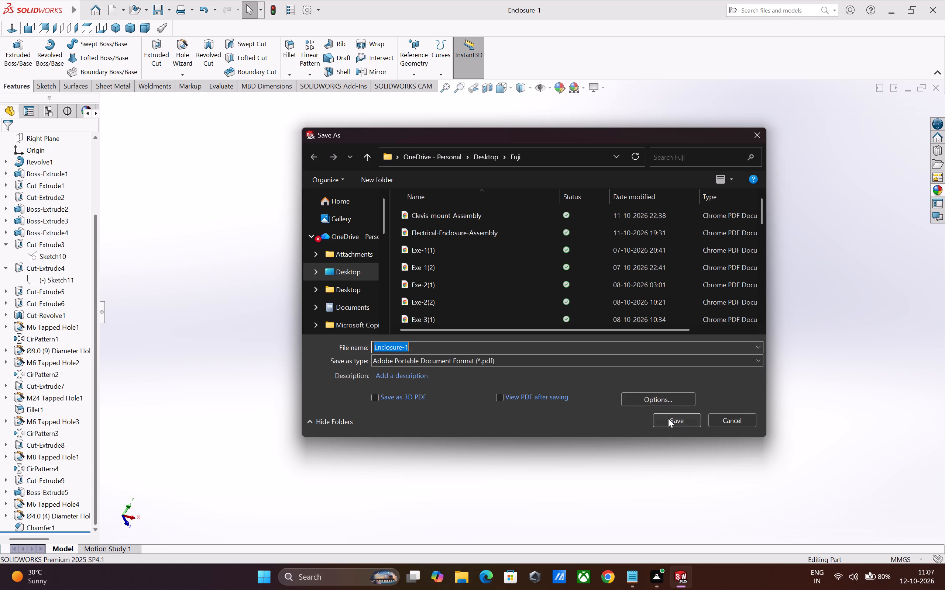
click(668, 418)
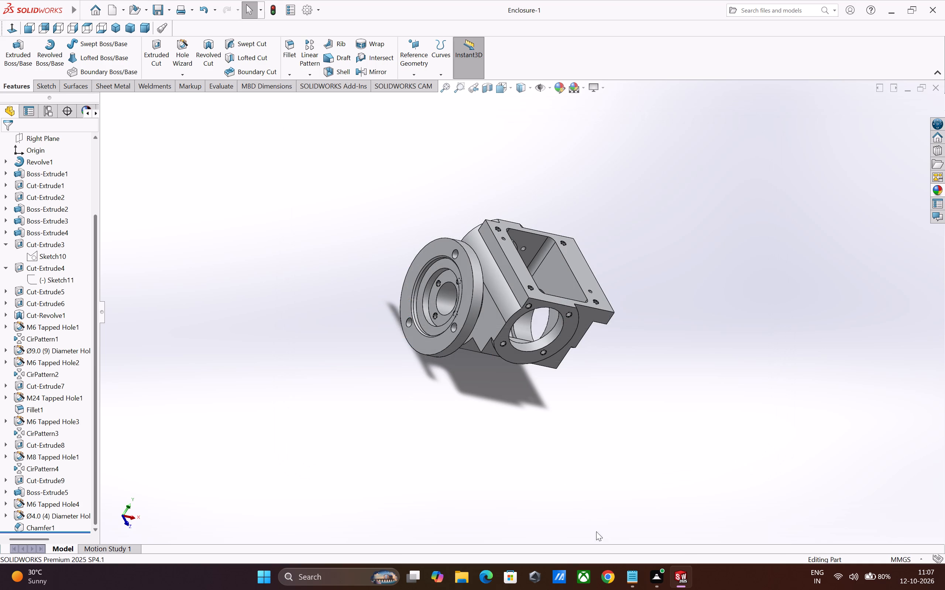